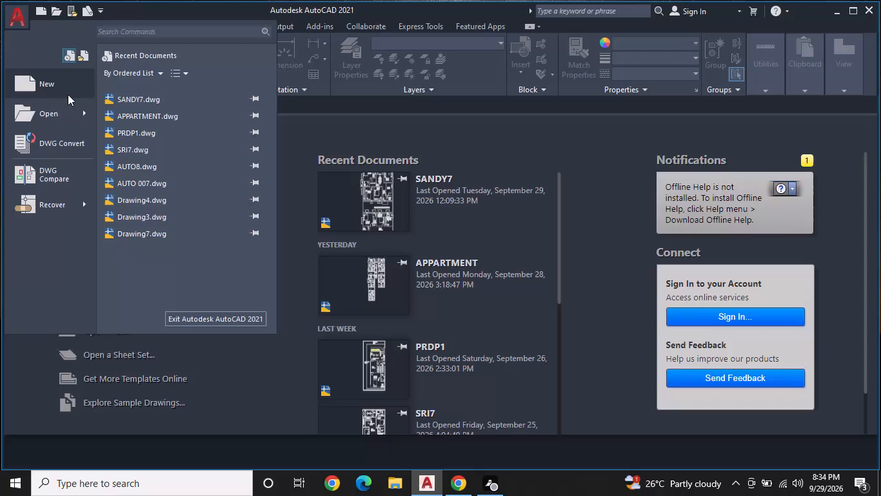
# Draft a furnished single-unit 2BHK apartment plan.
# Create a new drawing from the acad template.
pyautogui.click(68, 94)
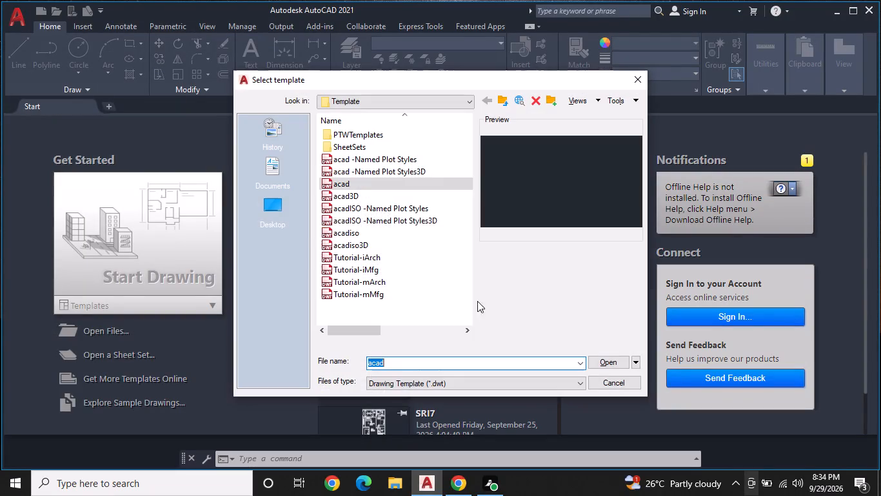
pyautogui.click(602, 360)
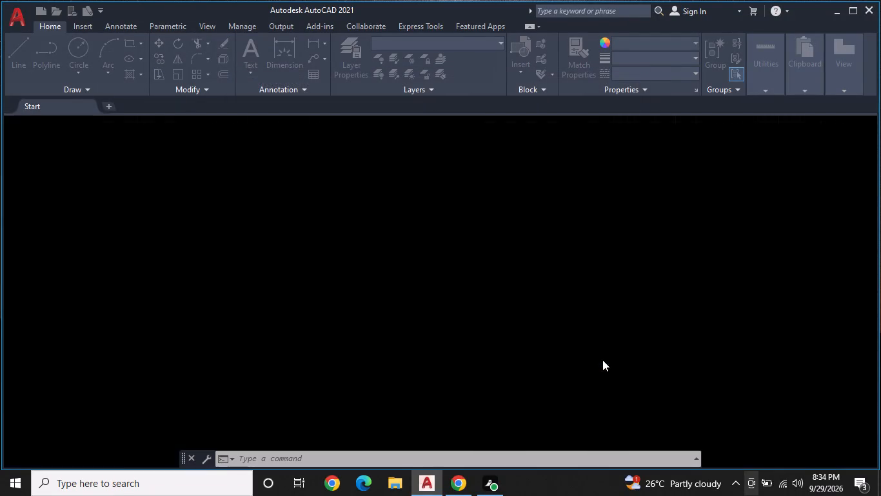
# Set the drawing's length units to Engineering with a precision of 0'-0".
pyautogui.write('UN')
pyautogui.press('space')
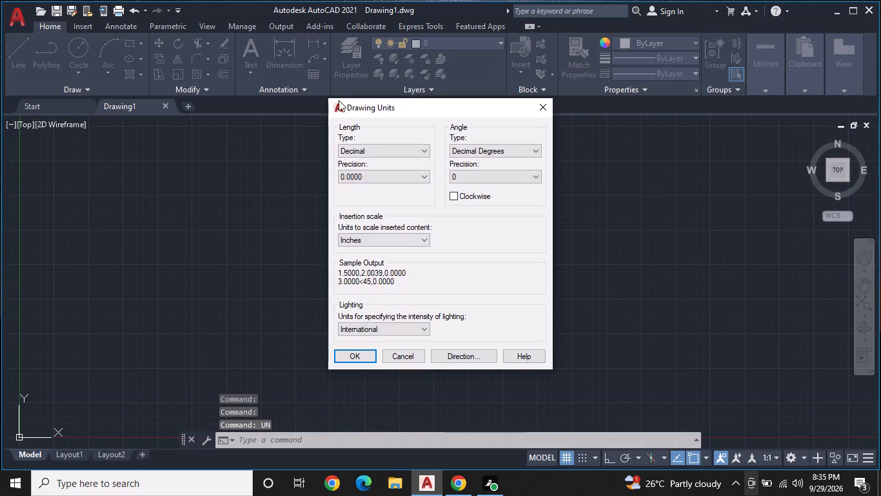
pyautogui.click(419, 145)
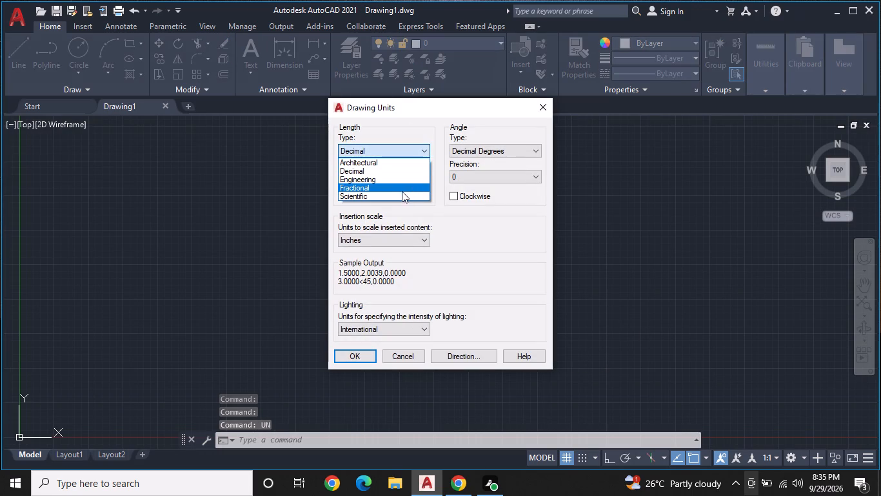
pyautogui.click(409, 180)
pyautogui.click(415, 172)
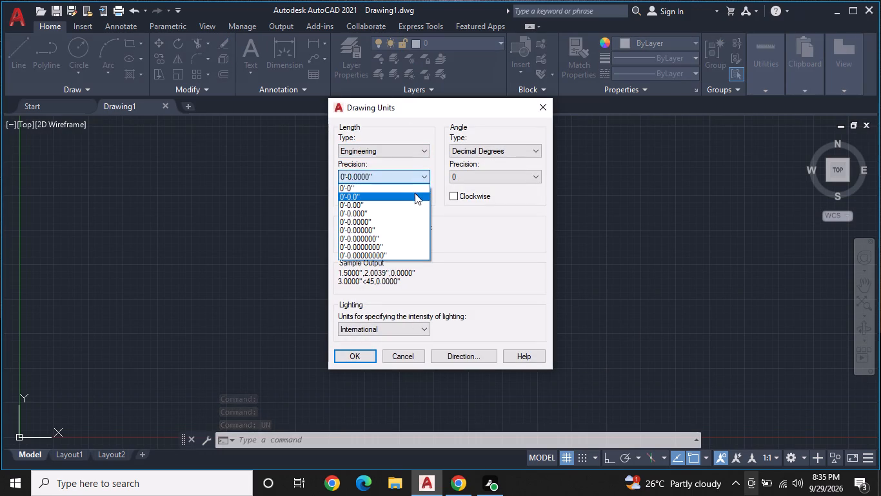
pyautogui.click(421, 185)
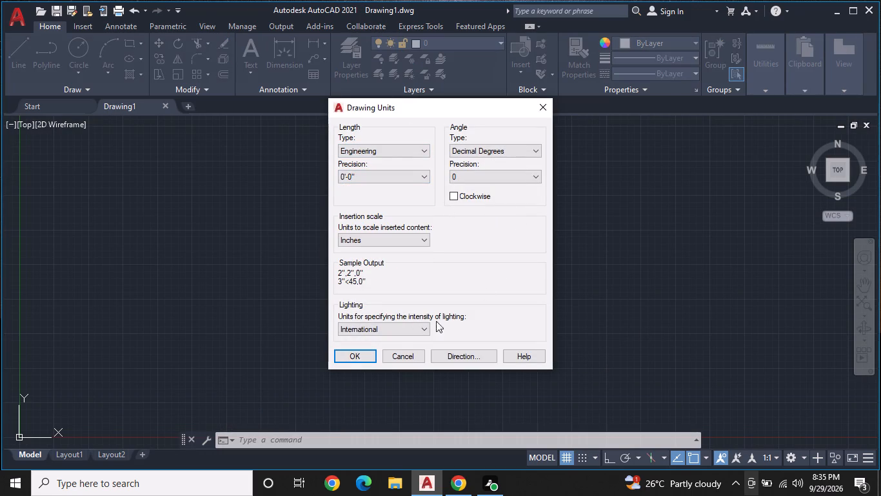
pyautogui.click(363, 356)
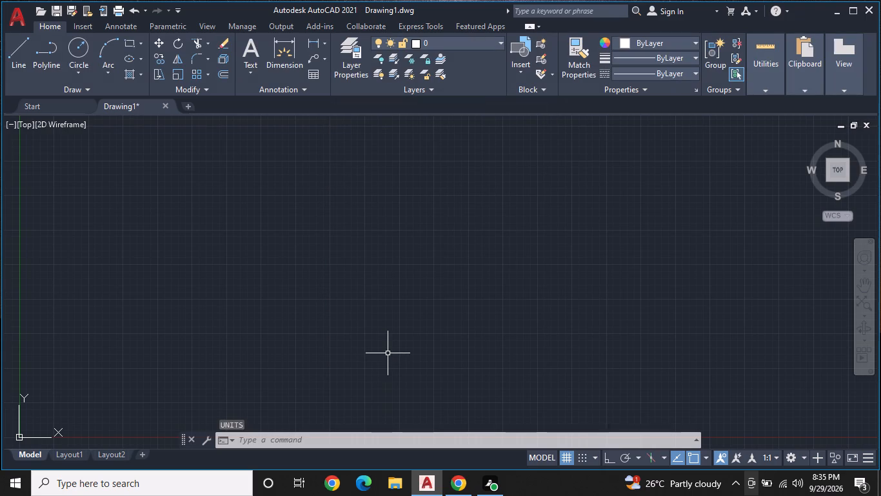
# Modify the Standard dimension style's primary units to Engineering format with 0'-0" precision.
pyautogui.write('D')
pyautogui.press('space')
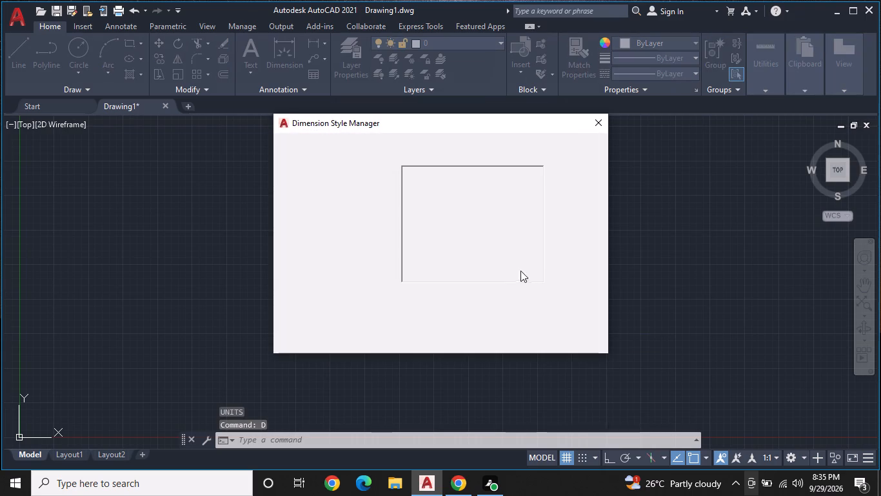
pyautogui.click(573, 212)
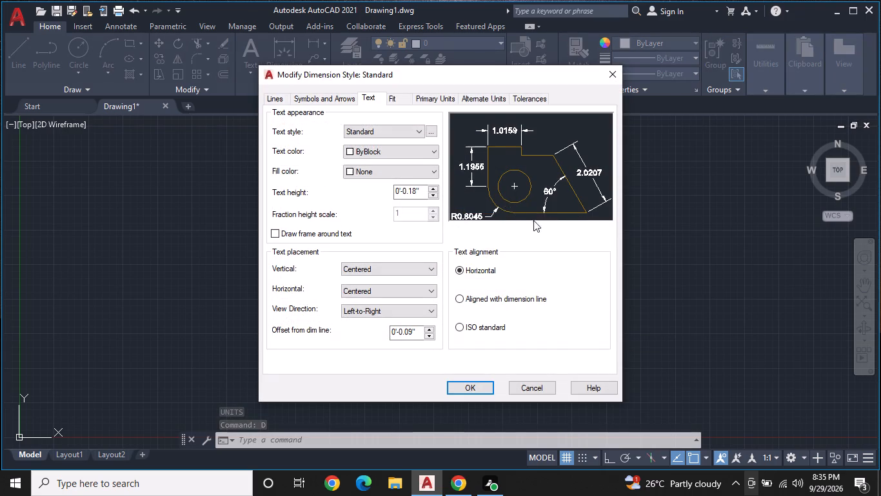
pyautogui.click(430, 98)
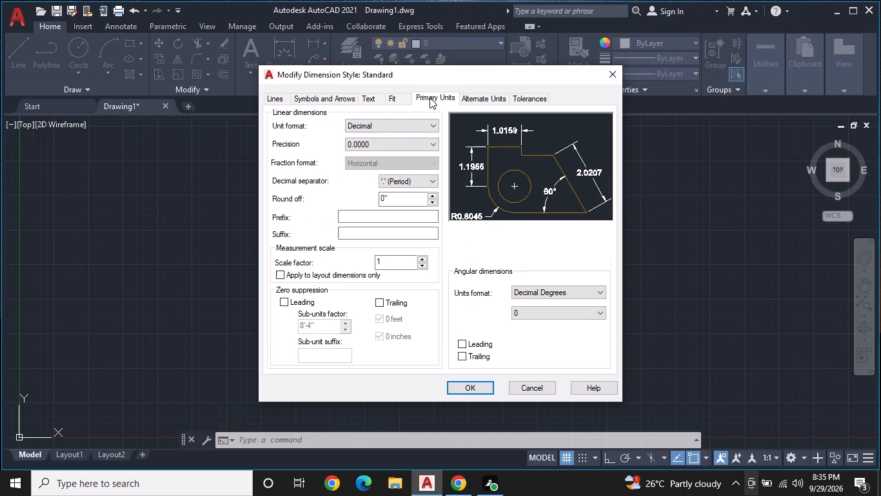
pyautogui.click(419, 128)
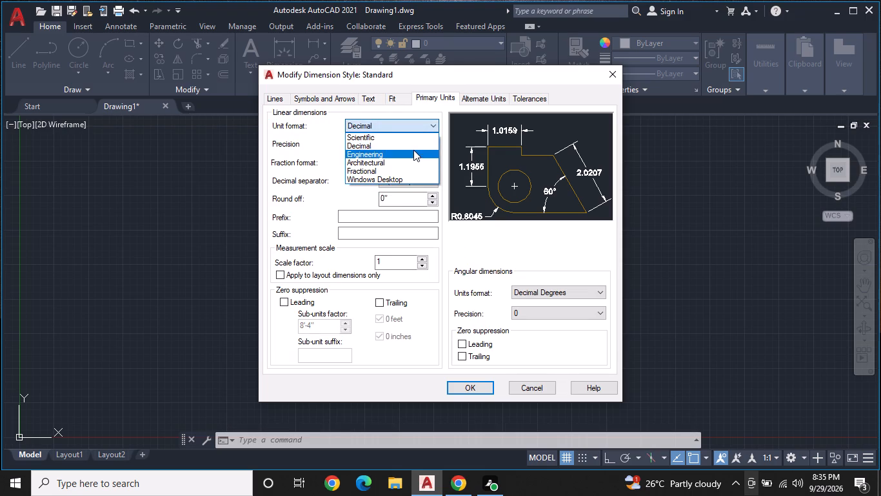
pyautogui.click(413, 150)
pyautogui.click(416, 146)
pyautogui.click(411, 152)
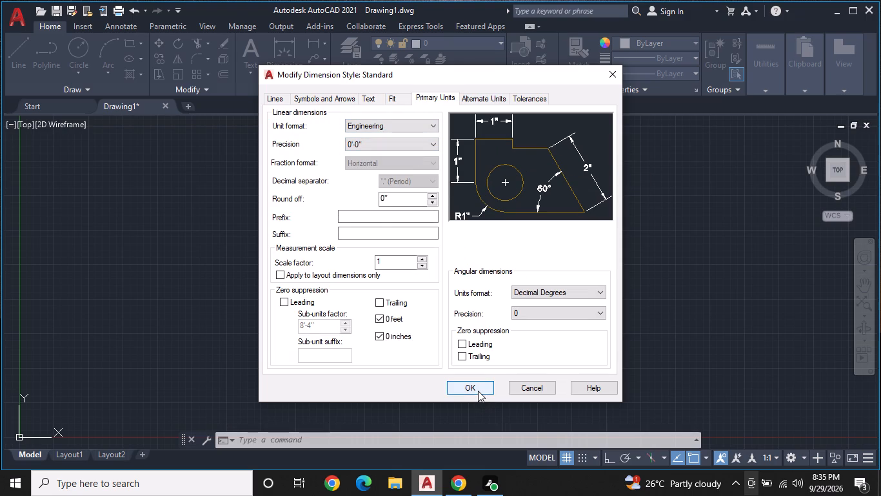
# Set the Standard dimension style's text height to 10" and make the style current.
pyautogui.click(377, 96)
pyautogui.click(422, 192)
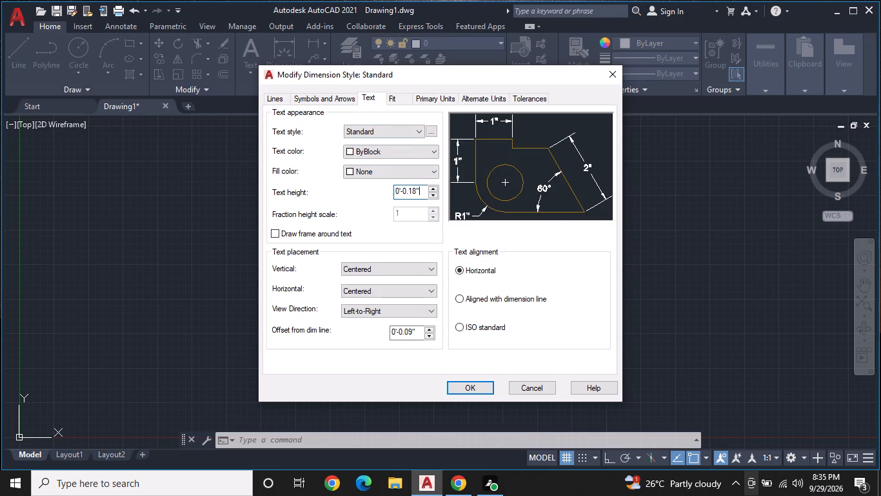
pyautogui.press('BackSpace')
pyautogui.press('BackSpace')
pyautogui.press('BackSpace')
pyautogui.press('BackSpace')
pyautogui.press('BackSpace')
pyautogui.press('BackSpace')
pyautogui.press('BackSpace')
pyautogui.press('BackSpace')
pyautogui.press('BackSpace')
pyautogui.press('BackSpace')
pyautogui.press('BackSpace')
pyautogui.press('BackSpace')
pyautogui.press('BackSpace')
pyautogui.press('BackSpace')
pyautogui.press('BackSpace')
pyautogui.press('BackSpace')
pyautogui.press('BackSpace')
pyautogui.press('BackSpace')
pyautogui.press('BackSpace')
pyautogui.press('BackSpace')
pyautogui.write('10')
pyautogui.press('Return')
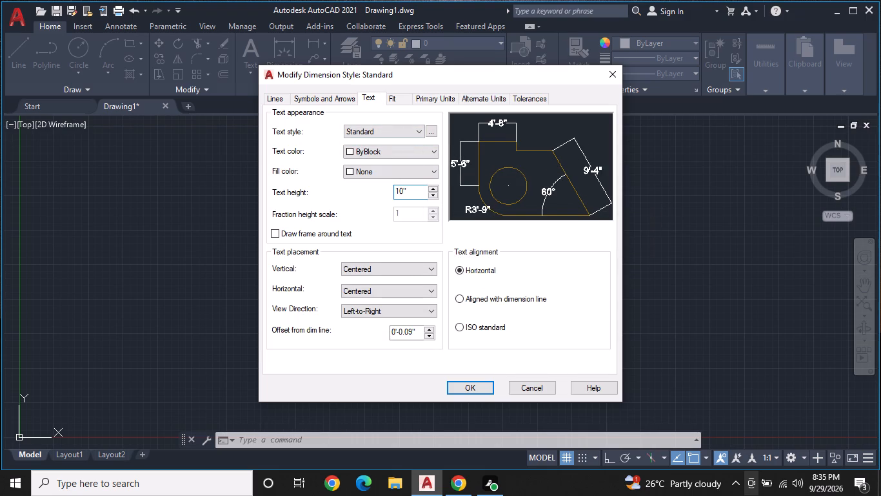
pyautogui.scroll(-1, 422, 192)
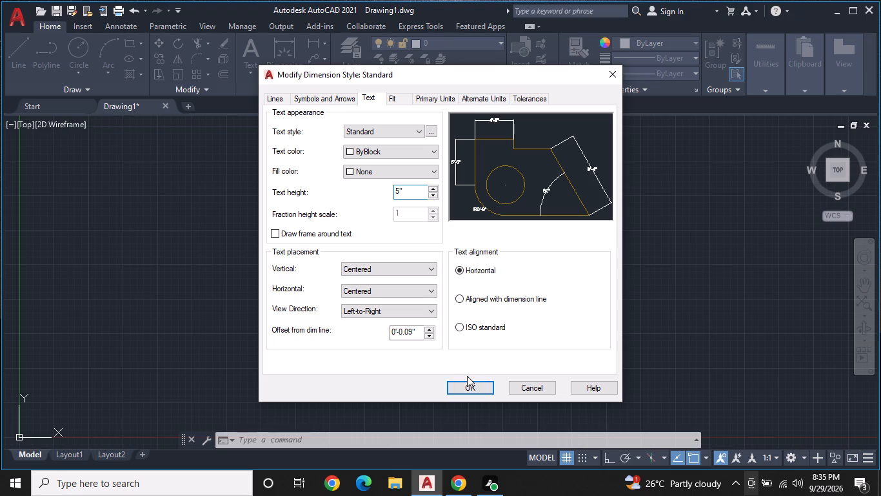
pyautogui.press('Right')
pyautogui.press('BackSpace')
pyautogui.write('10')
pyautogui.press('Return')
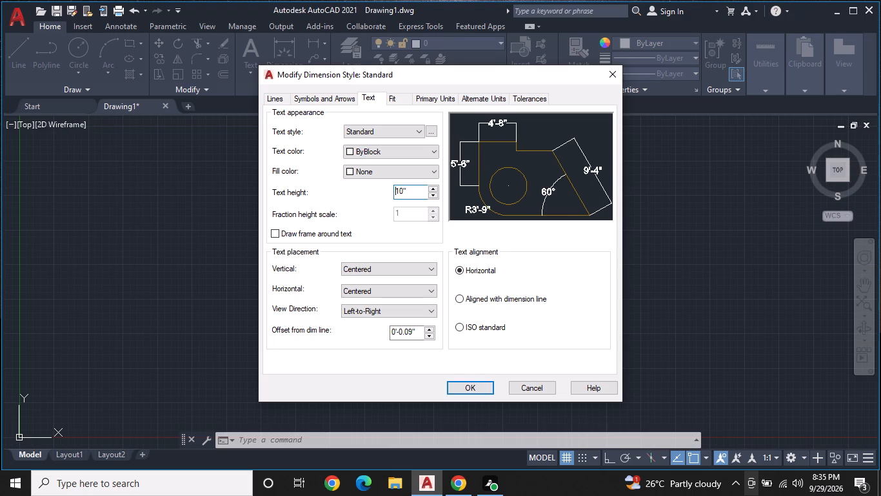
pyautogui.click(485, 386)
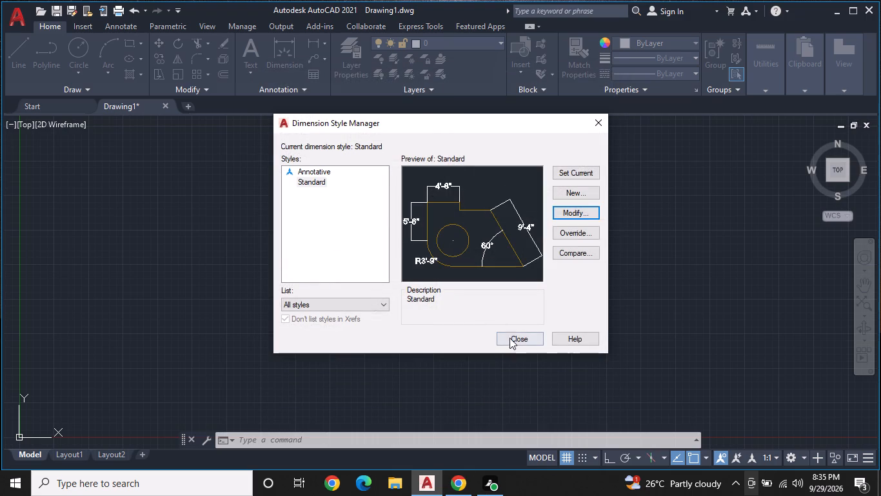
pyautogui.click(584, 169)
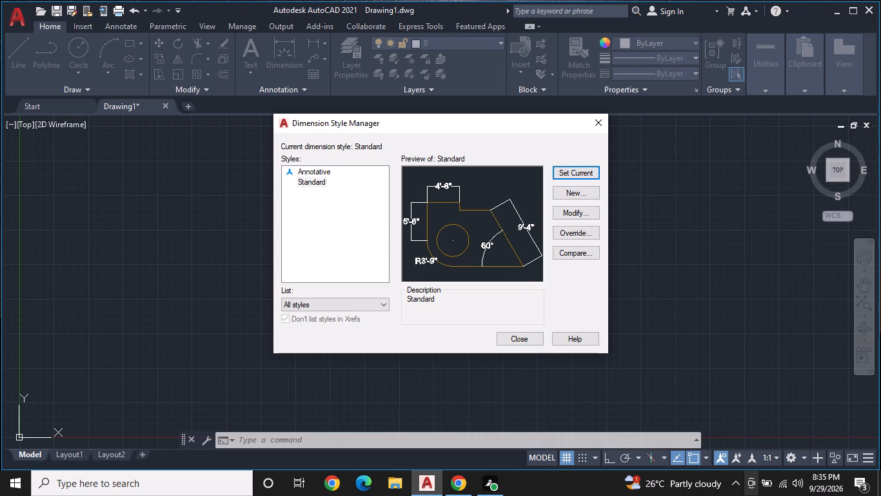
pyautogui.click(519, 342)
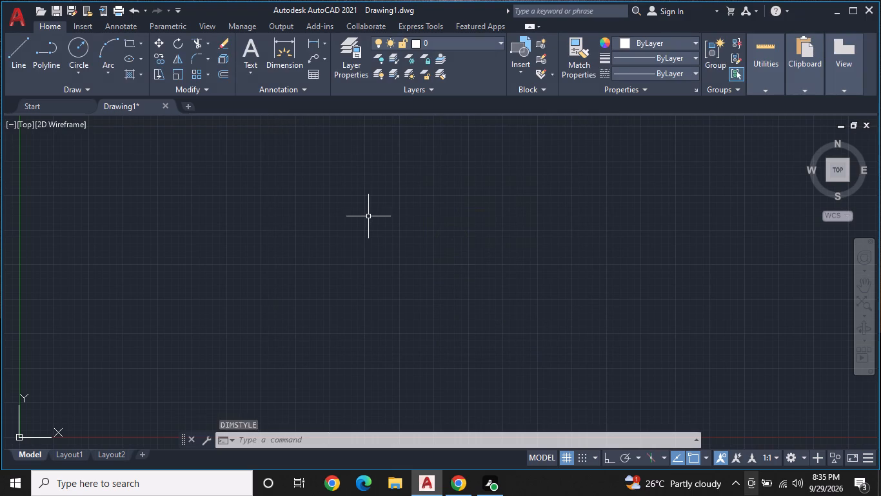
# Draw a rectangle 18'0" long and 10'0" wide by dimensions, up and to the right of the origin.
pyautogui.press('l')
pyautogui.press('Escape')
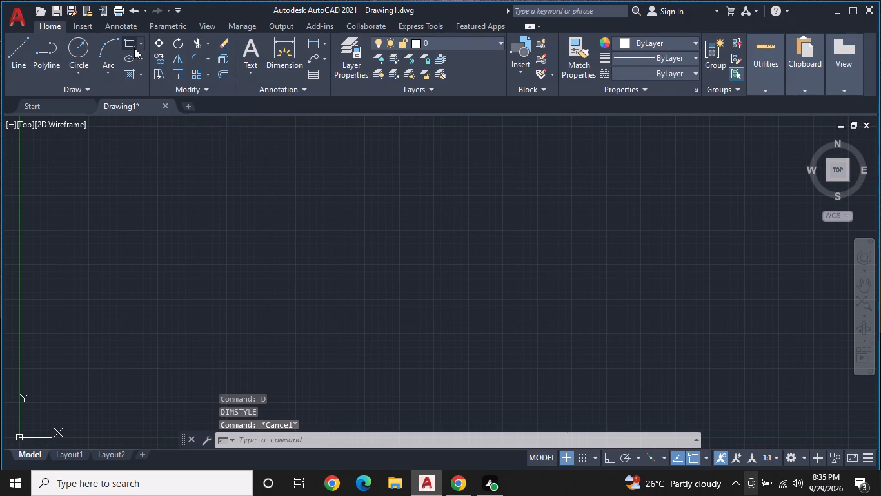
pyautogui.click(130, 43)
pyautogui.click(353, 180)
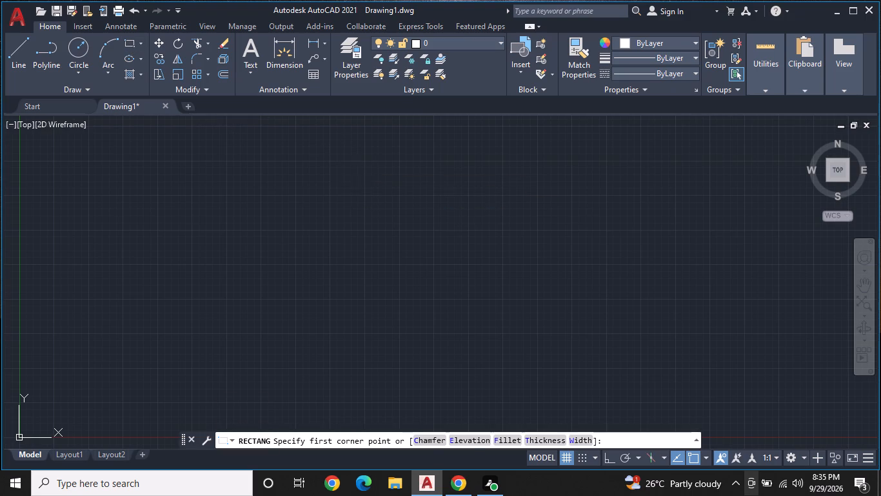
pyautogui.write('D')
pyautogui.press('space')
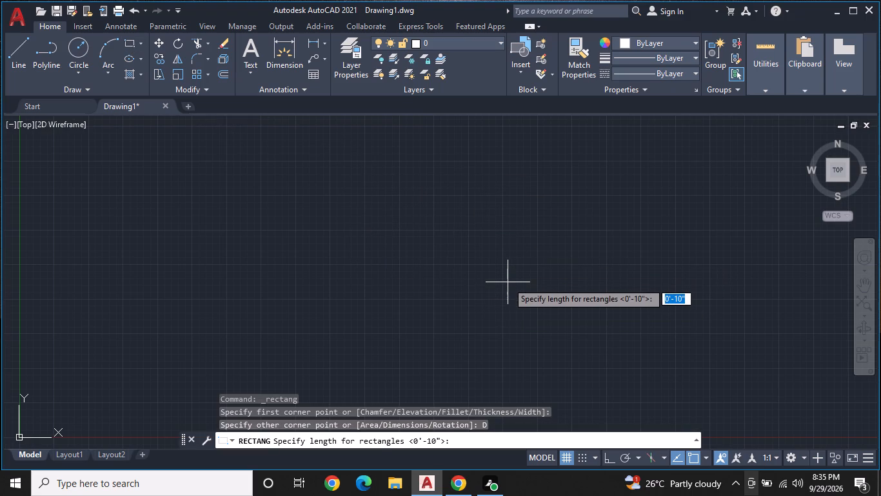
pyautogui.press('1')
pyautogui.write("8'")
pyautogui.write('0"')
pyautogui.press('Return')
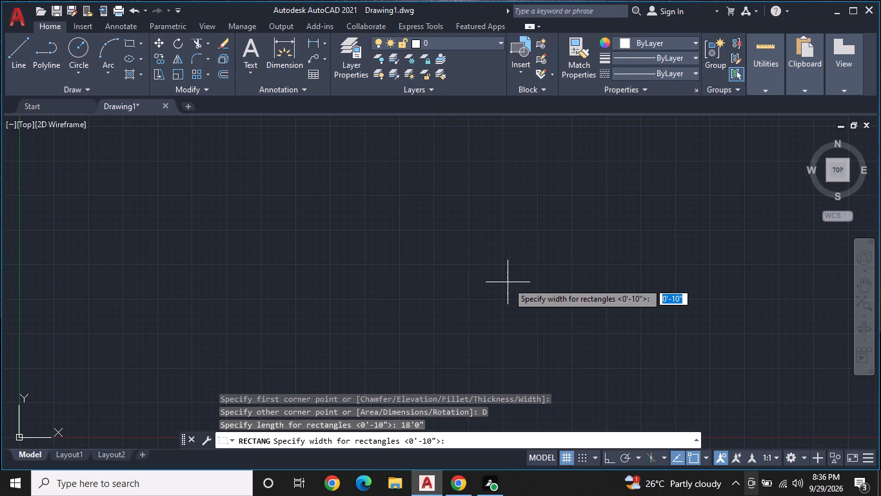
pyautogui.write("10'")
pyautogui.write('0"')
pyautogui.press('Return')
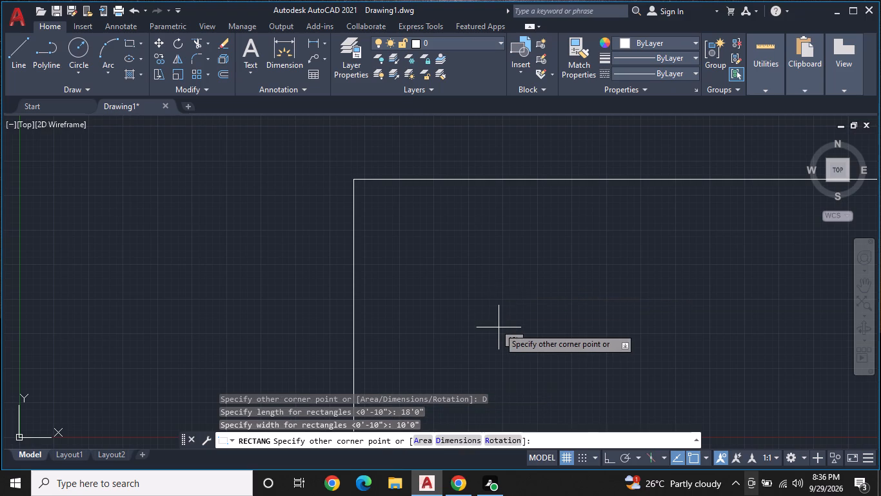
pyautogui.scroll(-1, 499, 328)
pyautogui.moveTo(506, 333); pyautogui.dragTo(537, 121, button='middle')
pyautogui.scroll(-2, 537, 121)
pyautogui.scroll(-3, 551, 170)
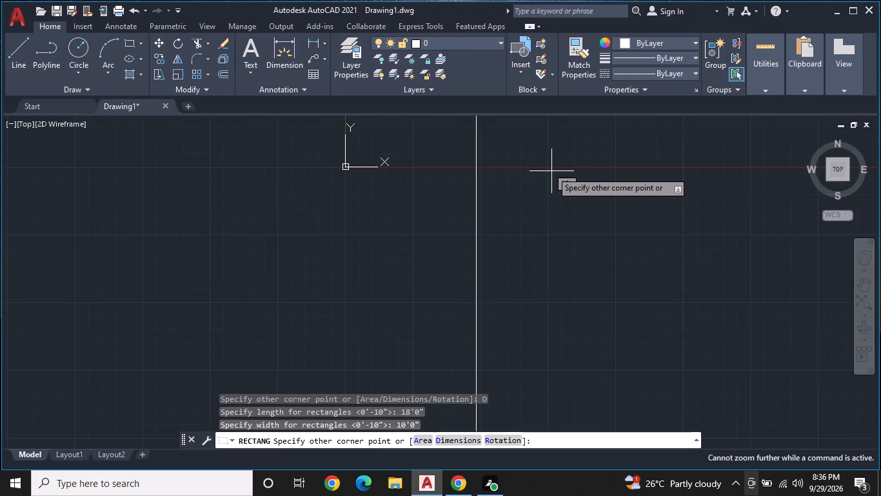
pyautogui.scroll(-1, 551, 186)
pyautogui.scroll(-8, 571, 250)
pyautogui.moveTo(583, 205); pyautogui.dragTo(542, 282, button='middle')
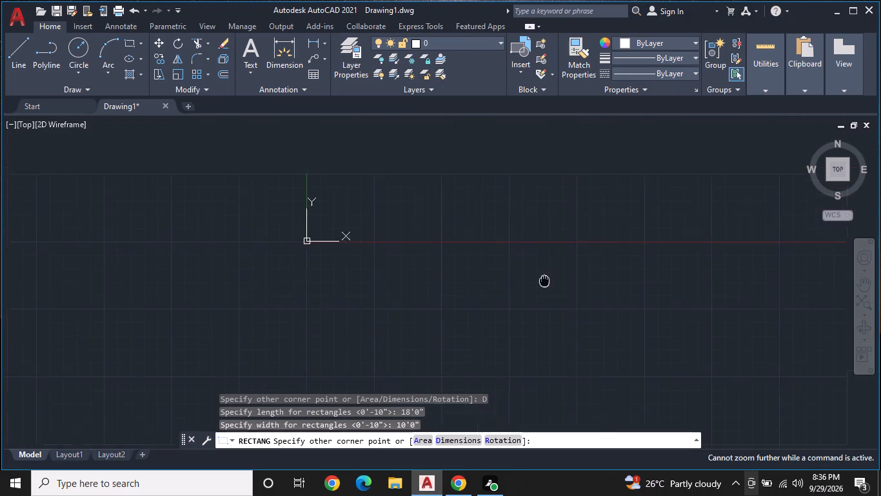
pyautogui.moveTo(542, 282); pyautogui.dragTo(515, 318, button='middle')
pyautogui.scroll(-3, 526, 276)
pyautogui.click(533, 174)
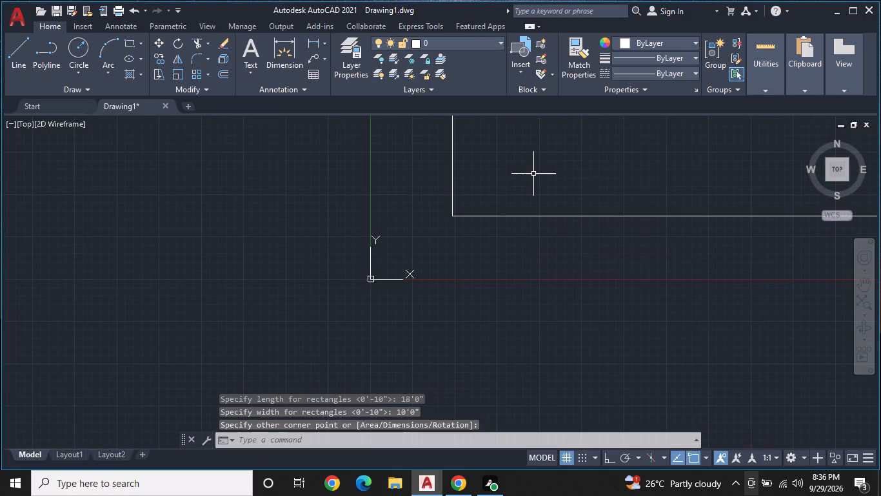
# Use Quick measure inside the rectangle to check its side lengths, area and perimeter.
pyautogui.scroll(-3, 533, 174)
pyautogui.moveTo(548, 179); pyautogui.dragTo(462, 324, button='middle')
pyautogui.scroll(2, 499, 296)
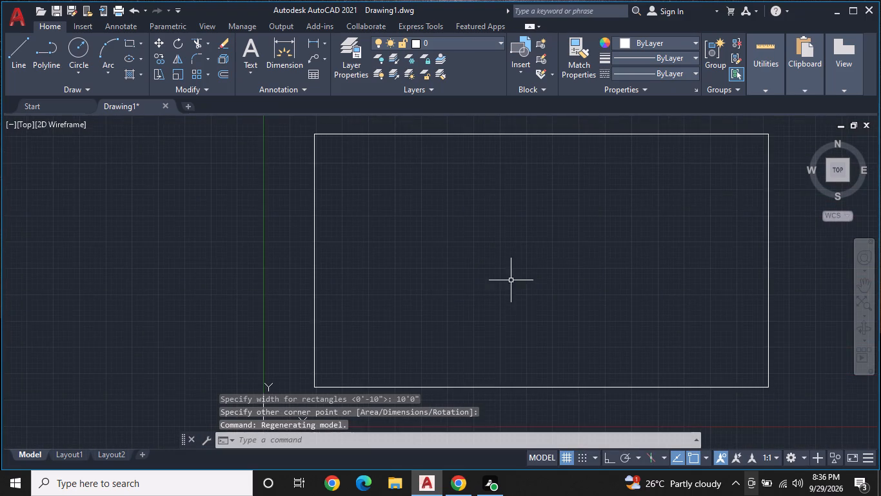
pyautogui.scroll(-1, 527, 252)
pyautogui.click(759, 88)
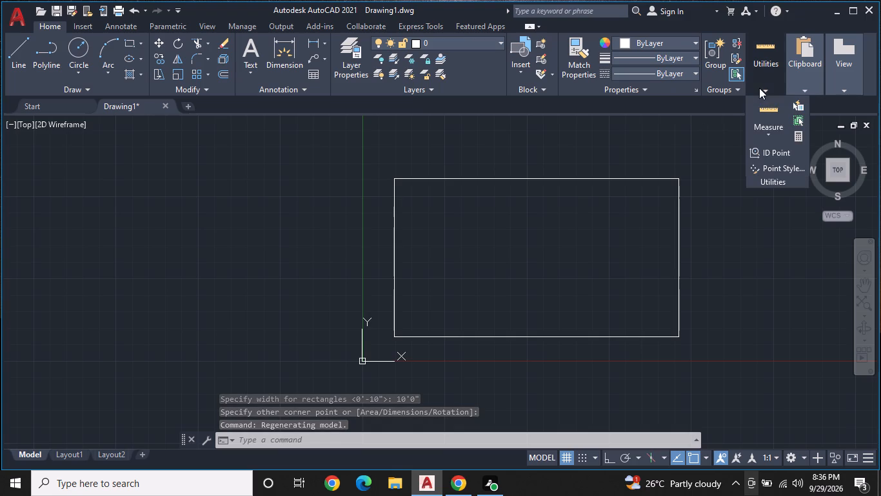
pyautogui.click(772, 133)
pyautogui.click(763, 158)
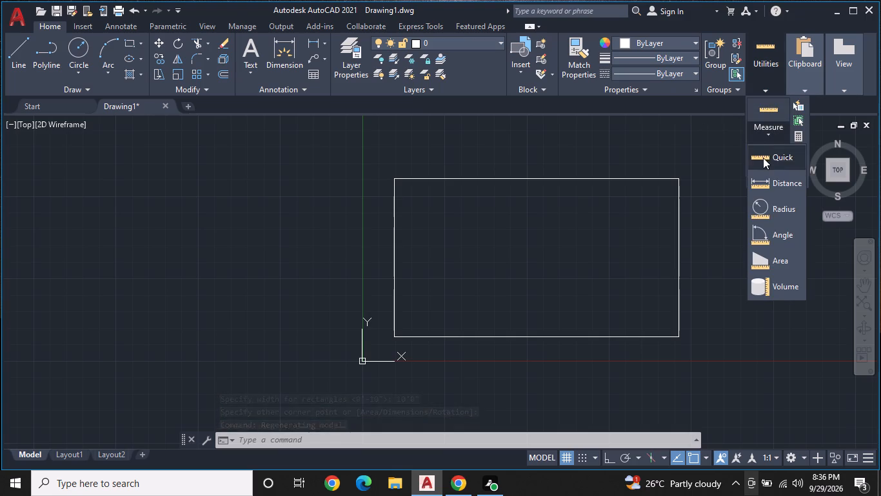
pyautogui.click(590, 251)
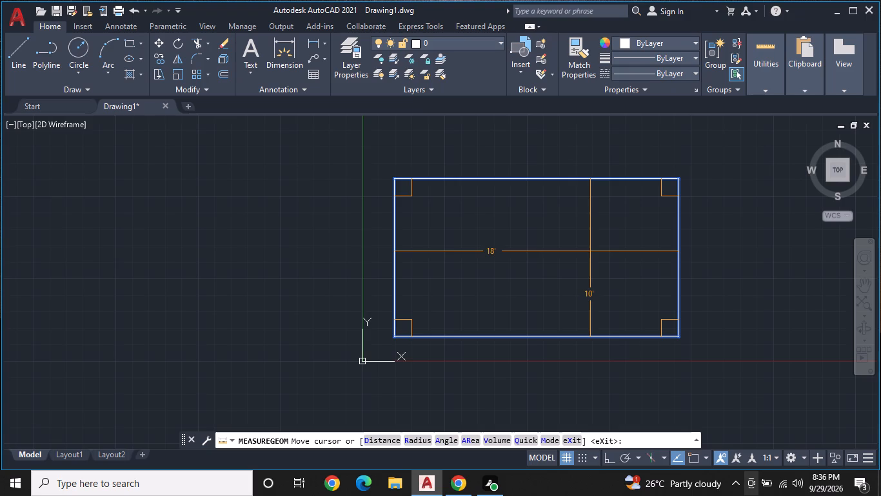
pyautogui.press('Escape')
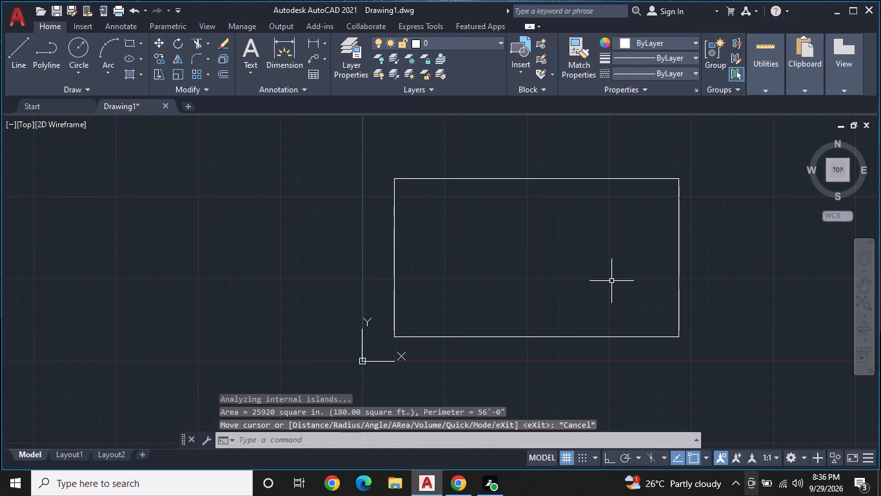
# Offset the 18' by 10' rectangle 9" outward to form the wall thickness.
pyautogui.moveTo(613, 278); pyautogui.dragTo(473, 355, button='middle')
pyautogui.moveTo(473, 355); pyautogui.dragTo(517, 295, button='middle')
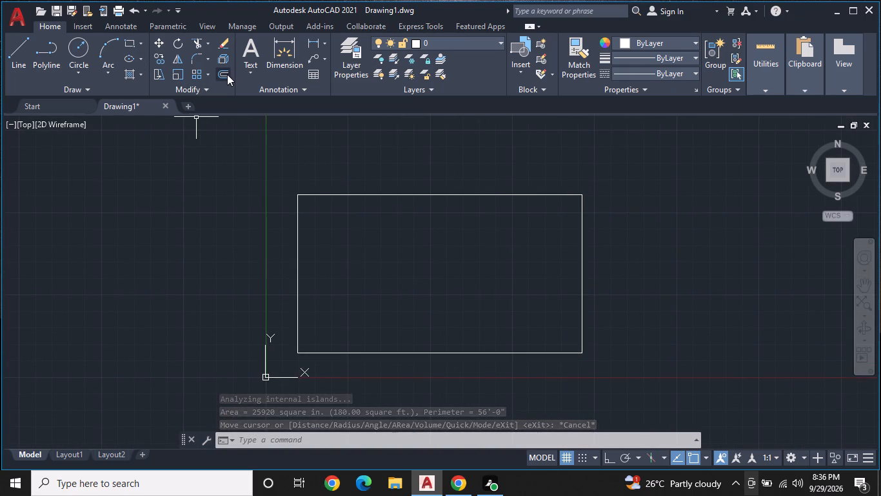
pyautogui.click(227, 74)
pyautogui.press('9')
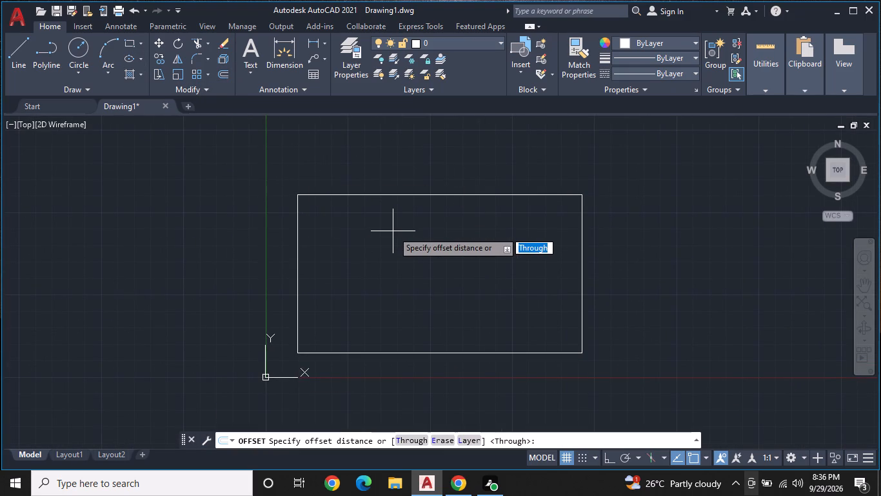
pyautogui.hotkey('shift', '"')
pyautogui.press('Return')
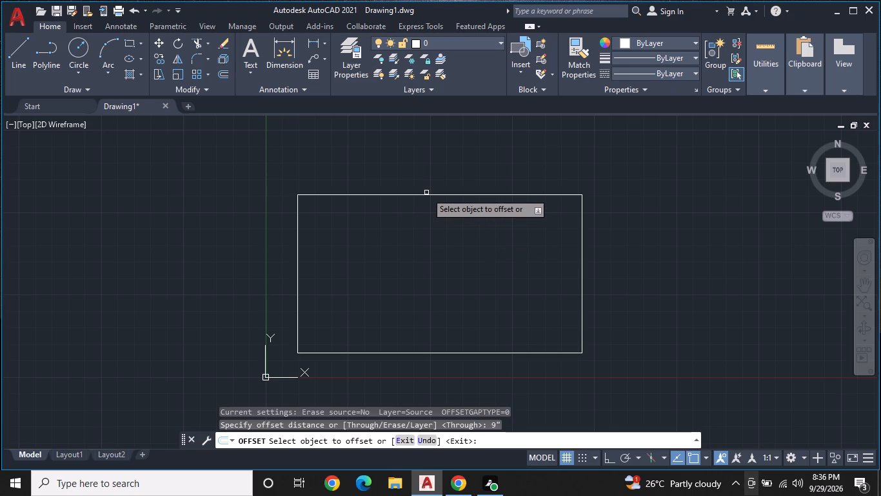
pyautogui.click(426, 196)
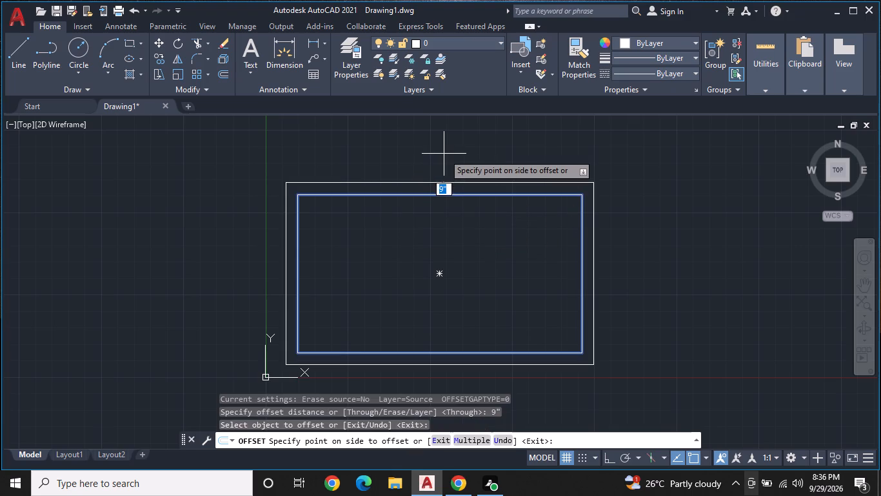
pyautogui.click(441, 180)
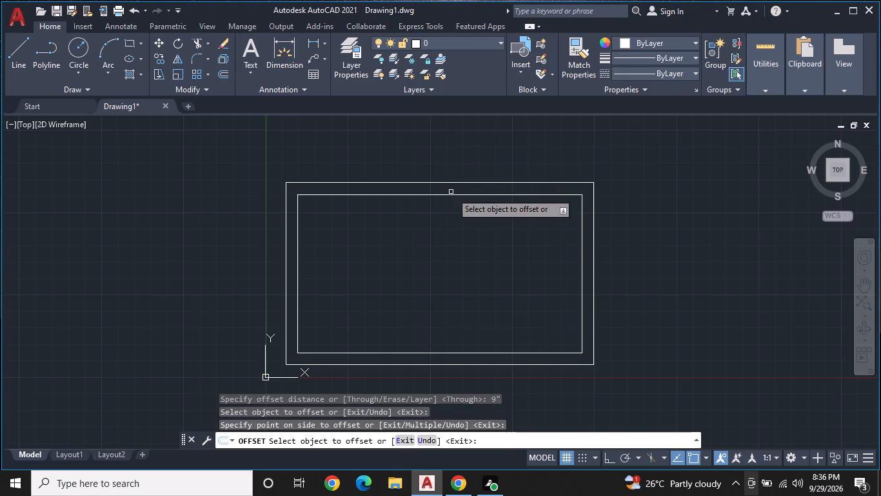
pyautogui.moveTo(476, 211); pyautogui.dragTo(428, 205, button='middle')
pyautogui.scroll(-1, 428, 205)
pyautogui.moveTo(448, 227); pyautogui.dragTo(411, 237, button='middle')
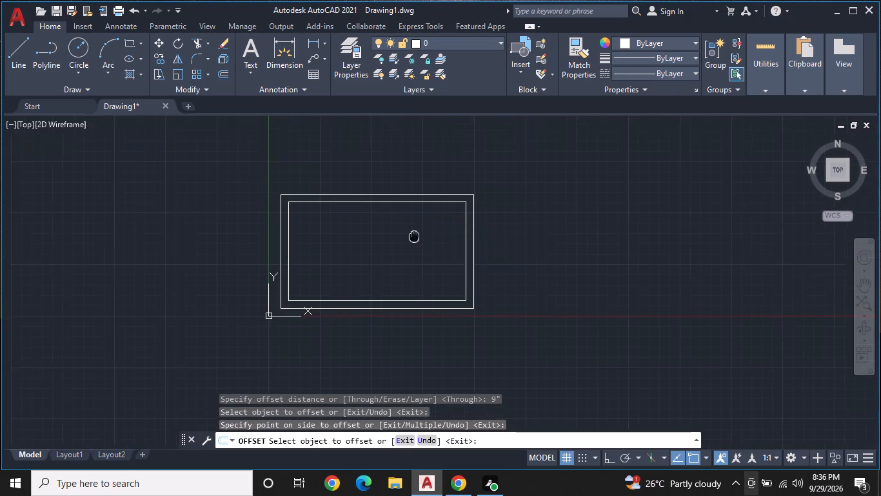
pyautogui.moveTo(411, 237); pyautogui.dragTo(395, 242, button='middle')
pyautogui.moveTo(392, 247); pyautogui.dragTo(441, 205, button='middle')
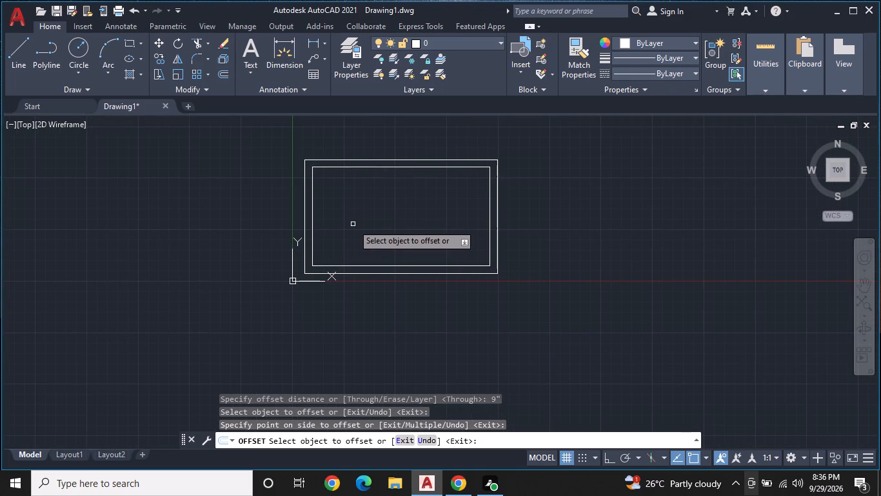
pyautogui.press('Escape')
# Move the UCS origin farther down and to the left, away from the two rectangles.
pyautogui.click(295, 283)
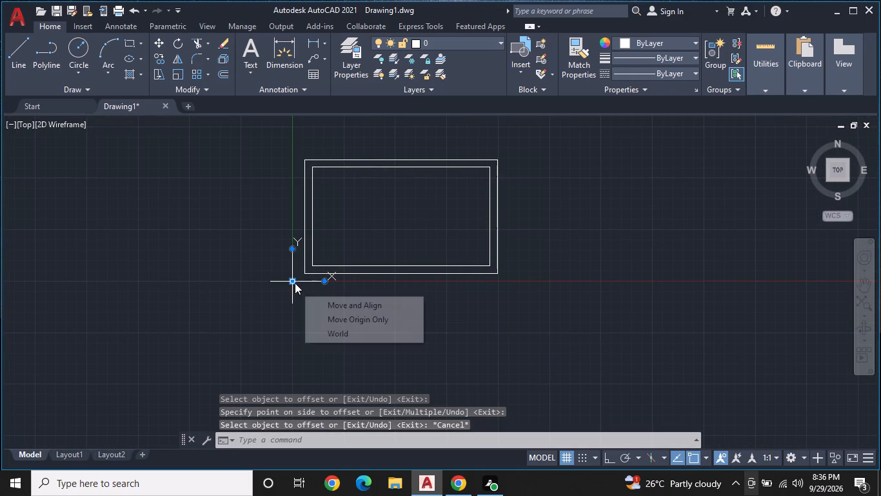
pyautogui.click(295, 283)
pyautogui.click(294, 278)
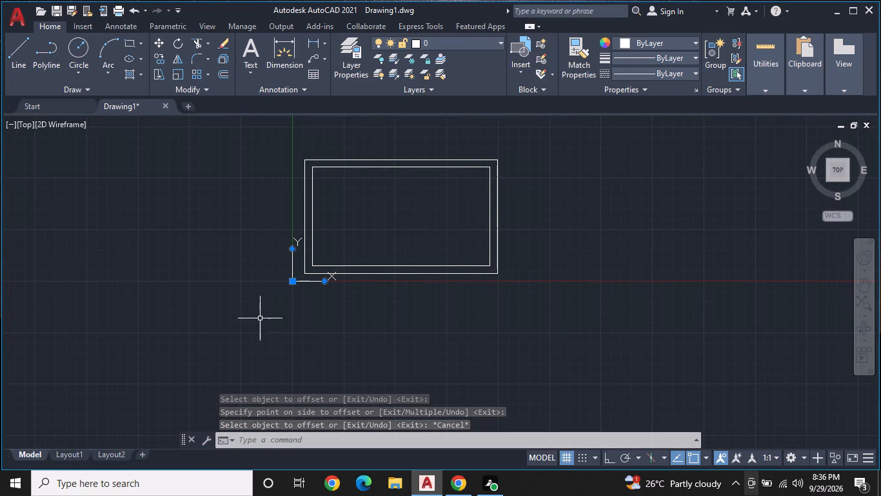
pyautogui.click(296, 276)
pyautogui.click(292, 281)
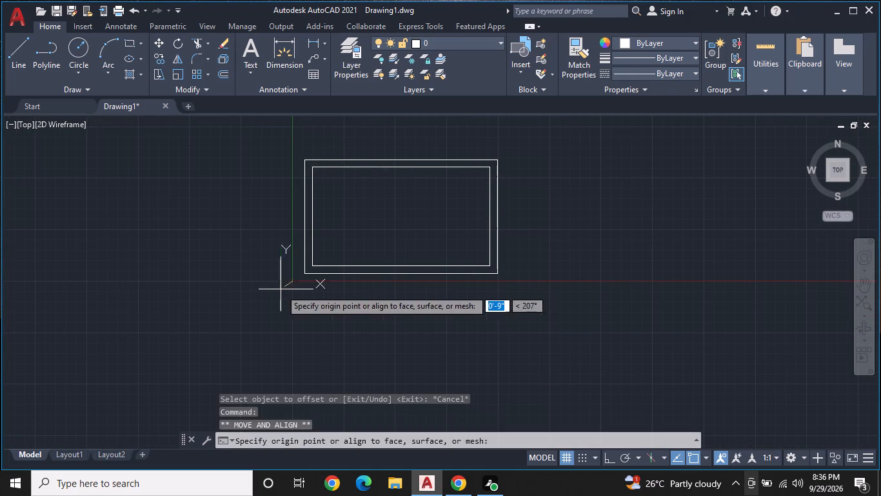
pyautogui.click(221, 336)
pyautogui.moveTo(300, 320); pyautogui.dragTo(354, 359, button='middle')
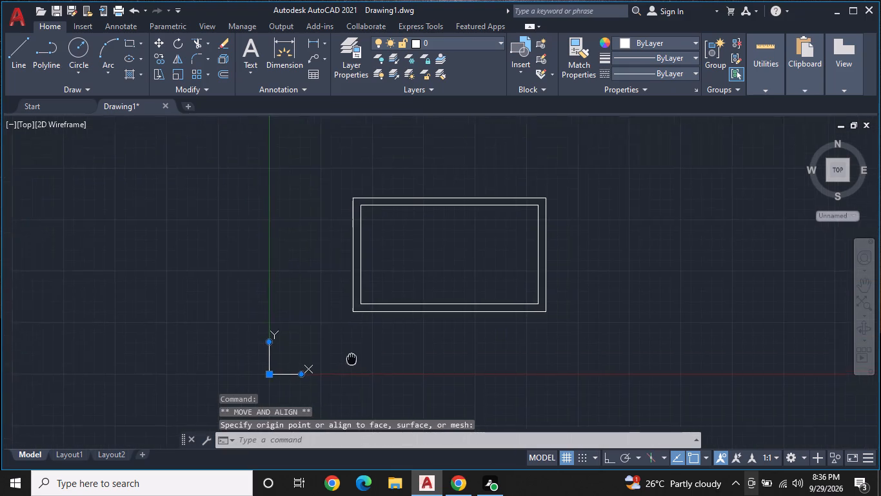
pyautogui.moveTo(354, 359); pyautogui.dragTo(477, 338, button='middle')
pyautogui.scroll(1, 582, 240)
pyautogui.moveTo(588, 245); pyautogui.dragTo(499, 267, button='middle')
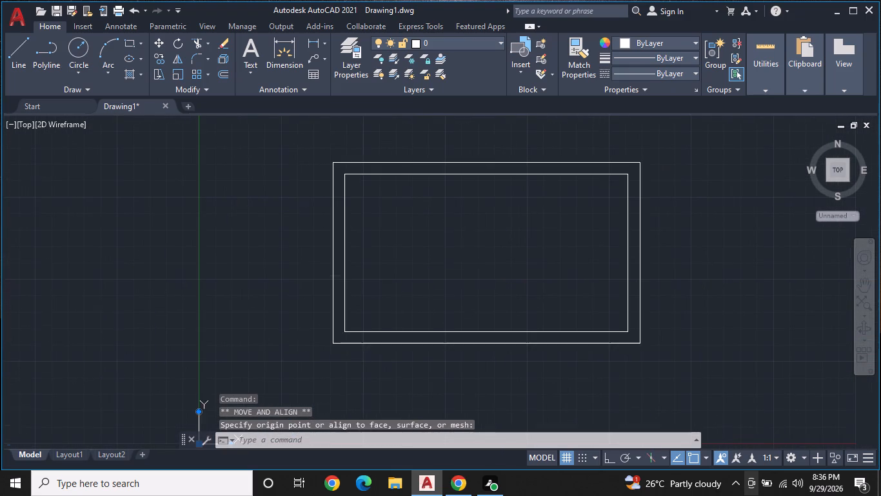
pyautogui.scroll(1, 544, 271)
pyautogui.scroll(-1, 544, 271)
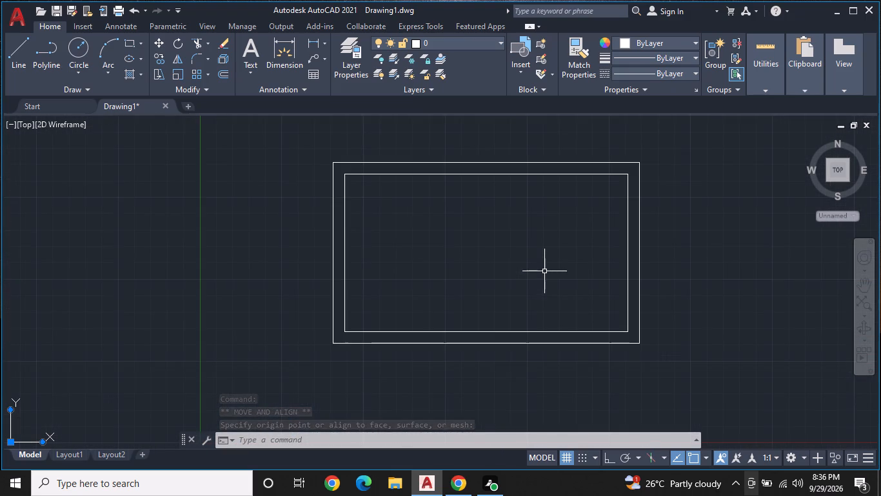
pyautogui.moveTo(544, 271); pyautogui.dragTo(514, 280, button='middle')
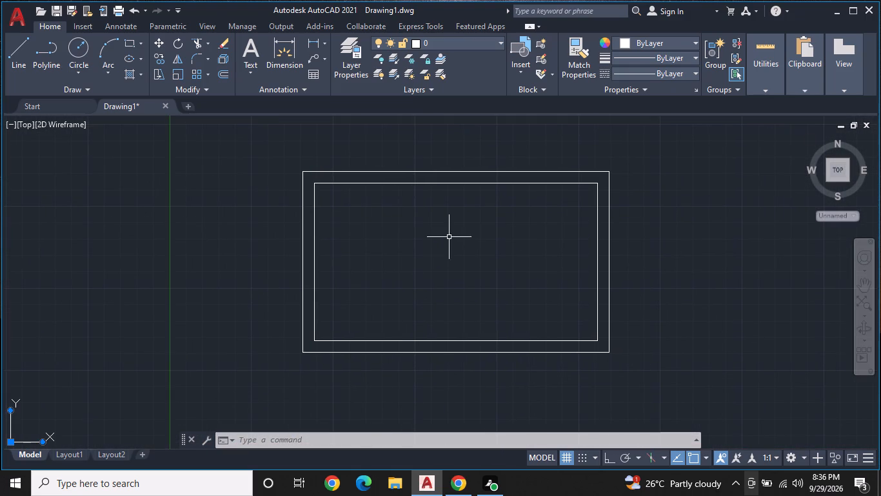
pyautogui.press('Escape')
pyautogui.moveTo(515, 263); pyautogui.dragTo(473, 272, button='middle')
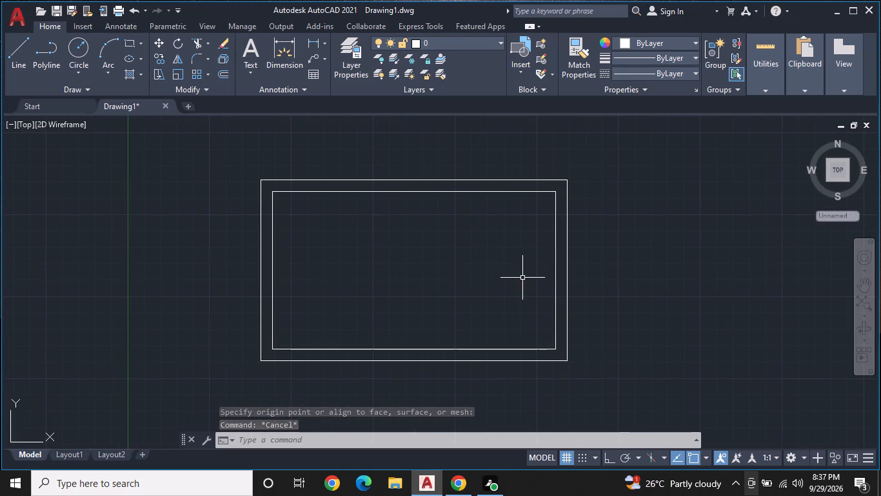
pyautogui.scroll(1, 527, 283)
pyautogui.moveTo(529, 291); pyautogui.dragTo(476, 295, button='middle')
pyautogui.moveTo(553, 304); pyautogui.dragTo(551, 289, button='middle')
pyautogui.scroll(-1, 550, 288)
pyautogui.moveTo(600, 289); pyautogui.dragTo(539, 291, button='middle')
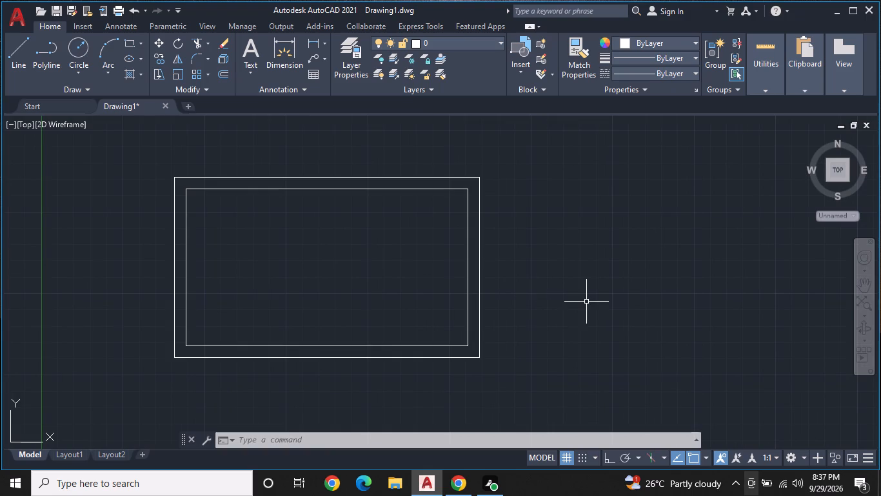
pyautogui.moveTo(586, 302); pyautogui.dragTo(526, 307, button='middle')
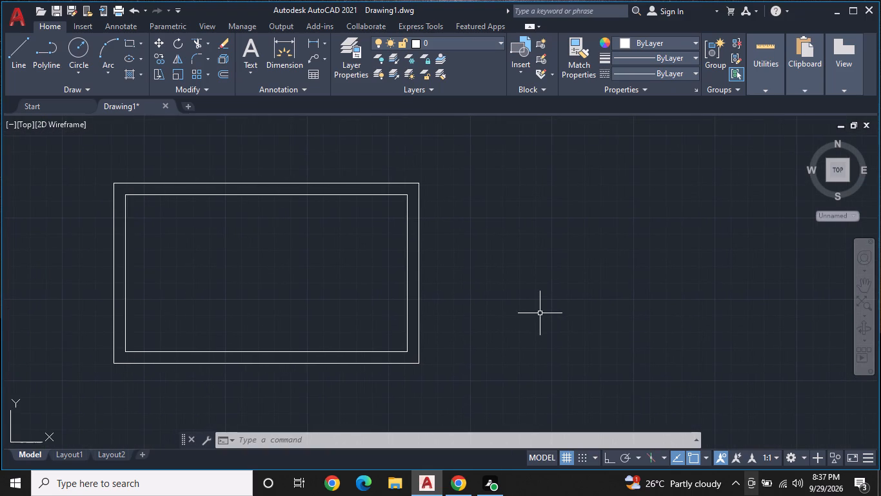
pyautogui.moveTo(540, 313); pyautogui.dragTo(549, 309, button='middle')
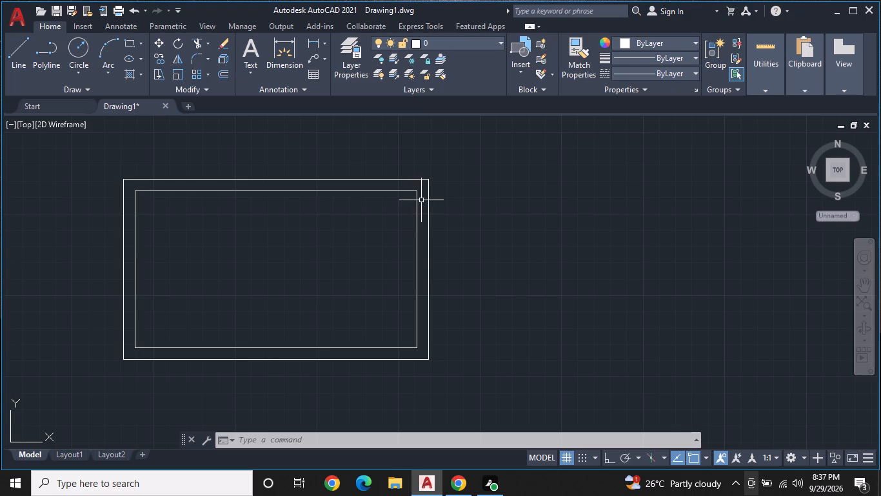
# Turn on Ortho mode while trying a line from the outer rectangle's right side towards the inner rectangle's upper-right corner.
pyautogui.click(17, 38)
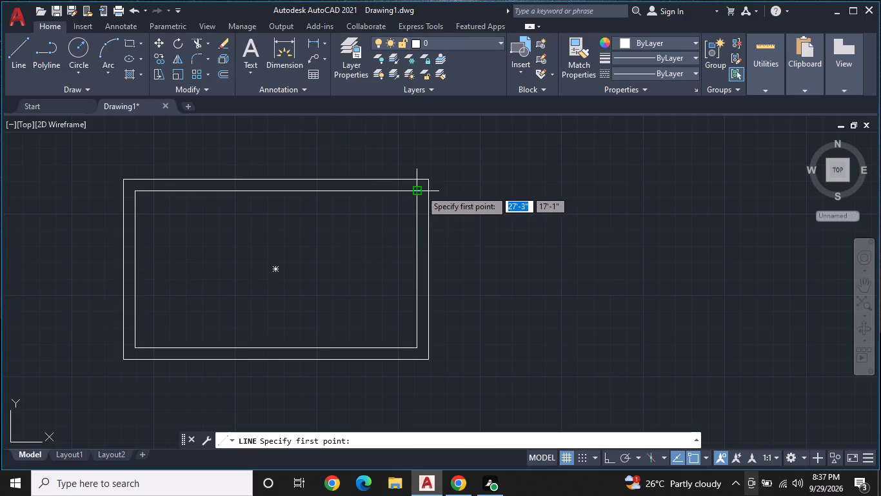
pyautogui.scroll(3, 429, 191)
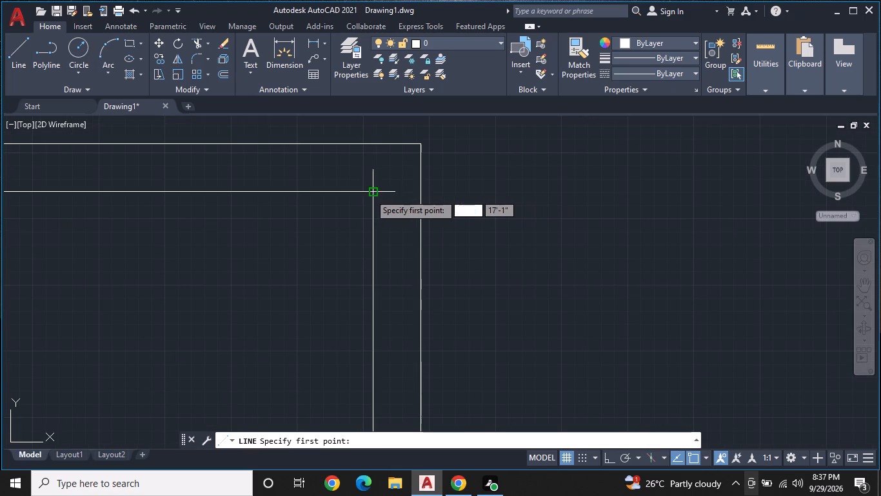
pyautogui.click(419, 192)
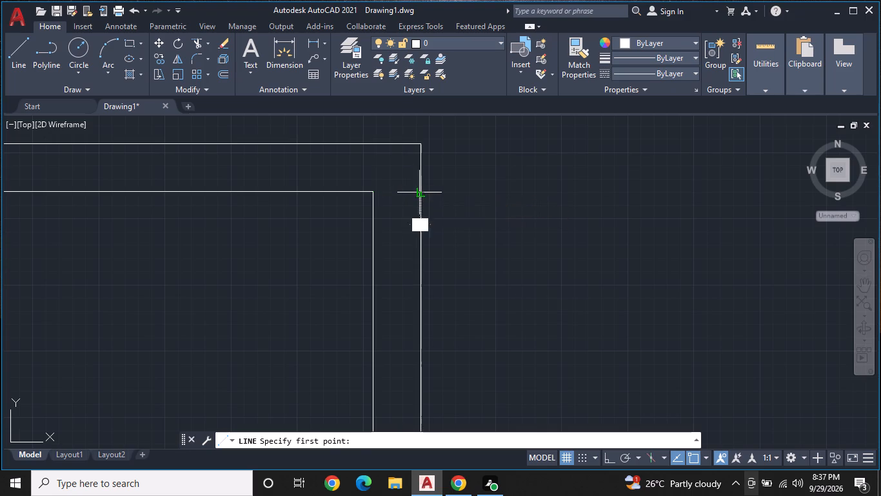
pyautogui.scroll(2, 343, 191)
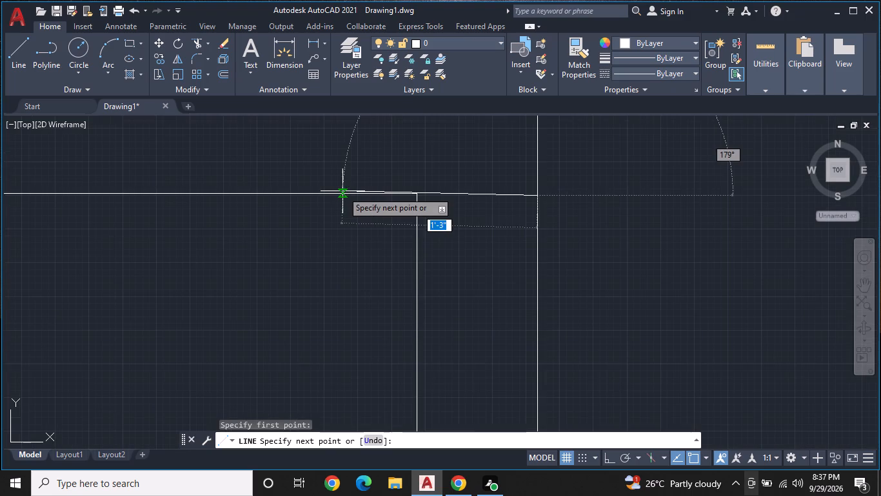
pyautogui.press('F8')
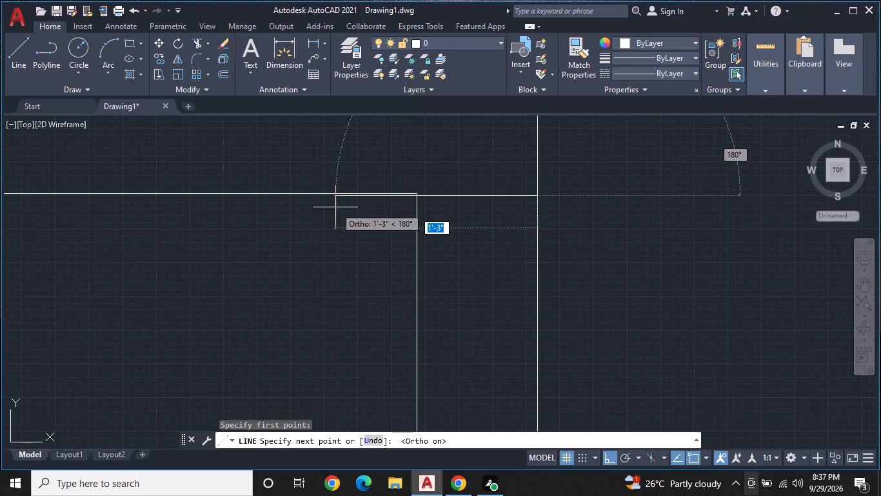
pyautogui.press('Escape')
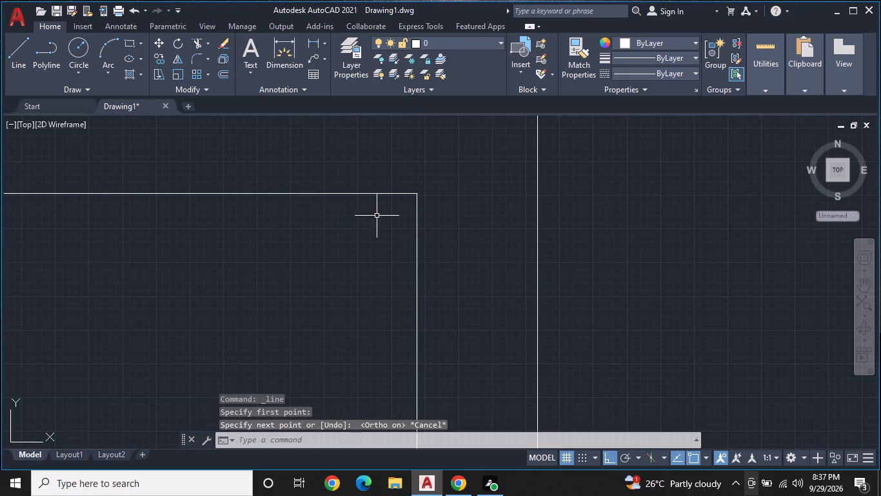
# Draw a horizontal 9" line from the inner rectangle's upper-right corner across the wall to the outer rectangle's right side.
pyautogui.press('space')
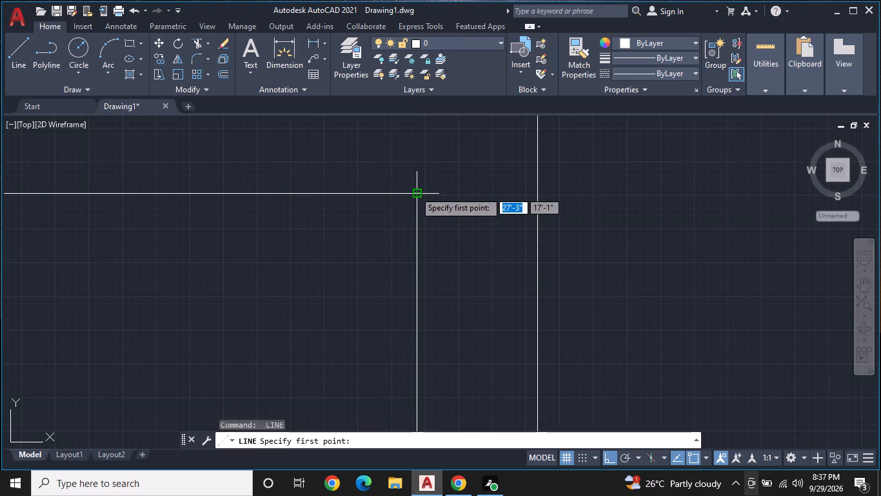
pyautogui.click(416, 194)
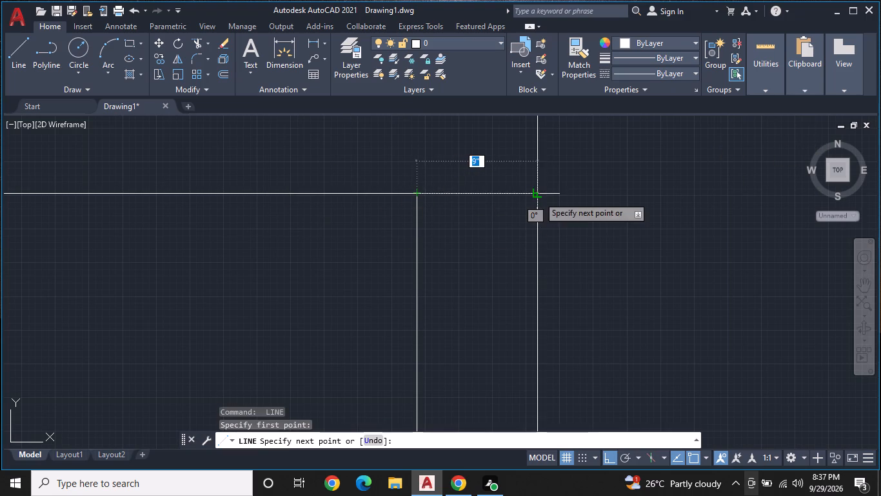
pyautogui.click(539, 196)
# Continue the line 13' right, 10' down, 13' left and 10' up to outline a second room against the outer wall.
pyautogui.moveTo(633, 200); pyautogui.dragTo(466, 209, button='middle')
pyautogui.scroll(-1, 462, 209)
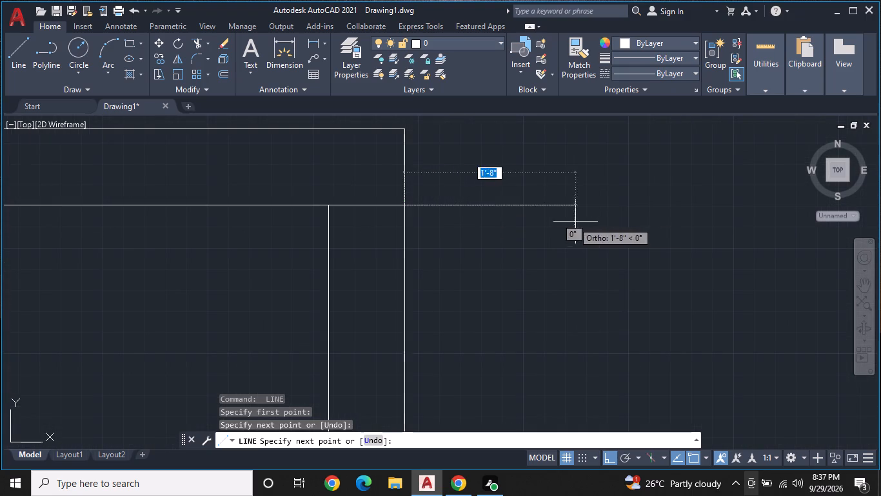
pyautogui.moveTo(662, 222); pyautogui.dragTo(553, 227, button='middle')
pyautogui.scroll(-1, 555, 225)
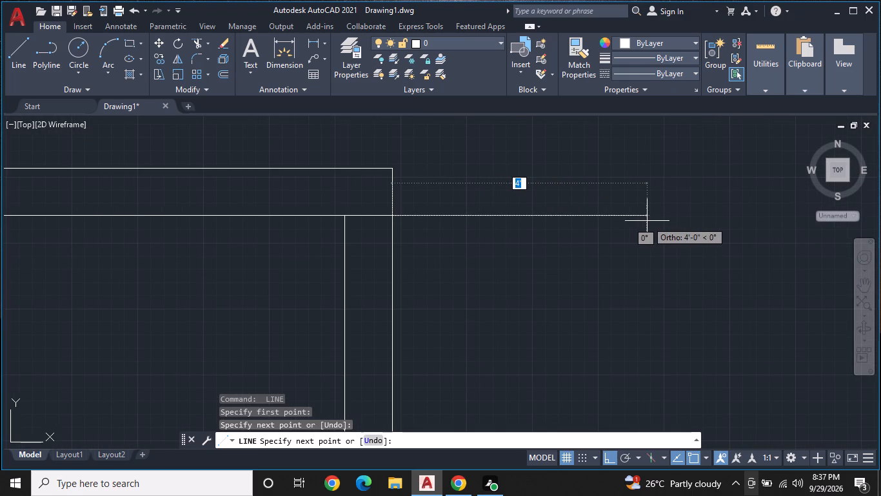
pyautogui.write("13'")
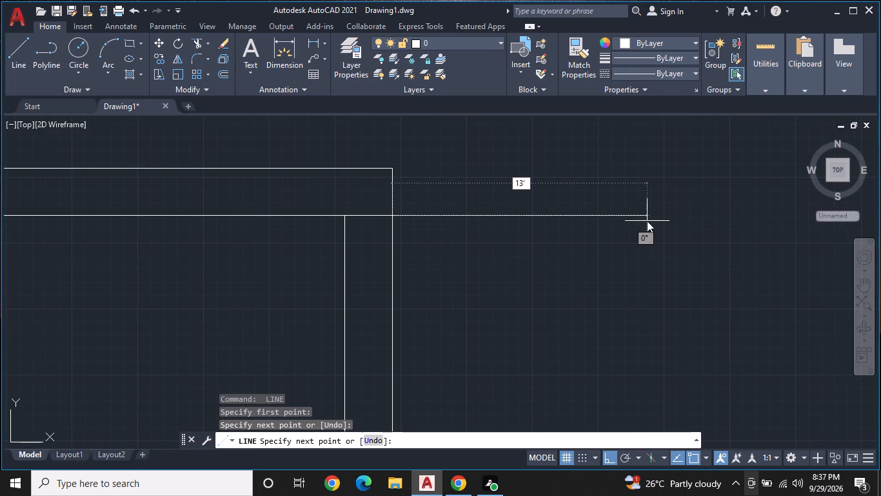
pyautogui.press('Return')
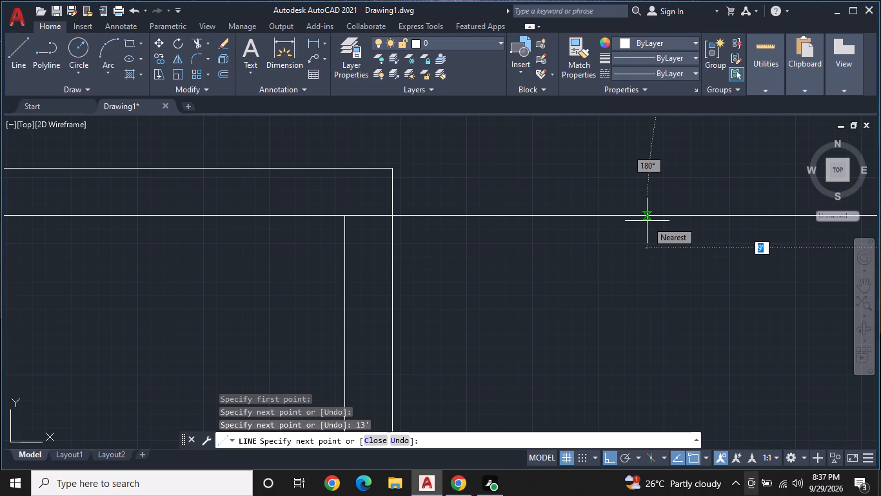
pyautogui.scroll(-3, 648, 238)
pyautogui.moveTo(640, 254); pyautogui.dragTo(537, 245, button='middle')
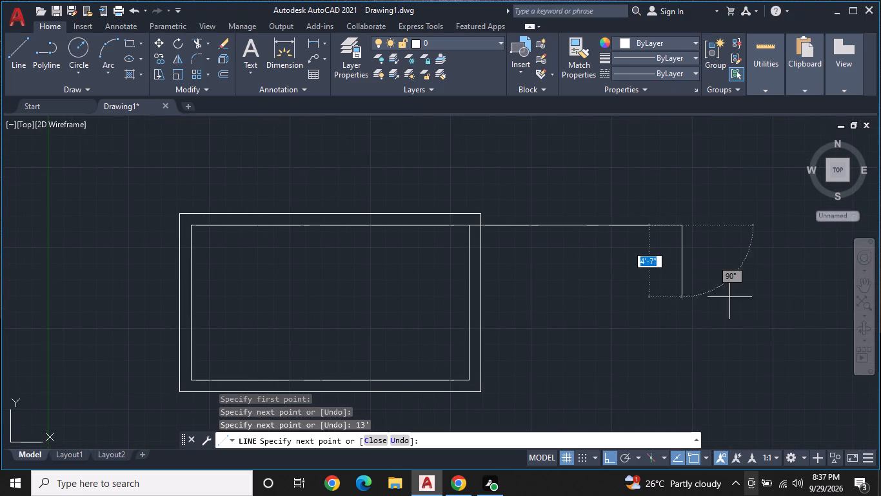
pyautogui.write("10'")
pyautogui.press('Return')
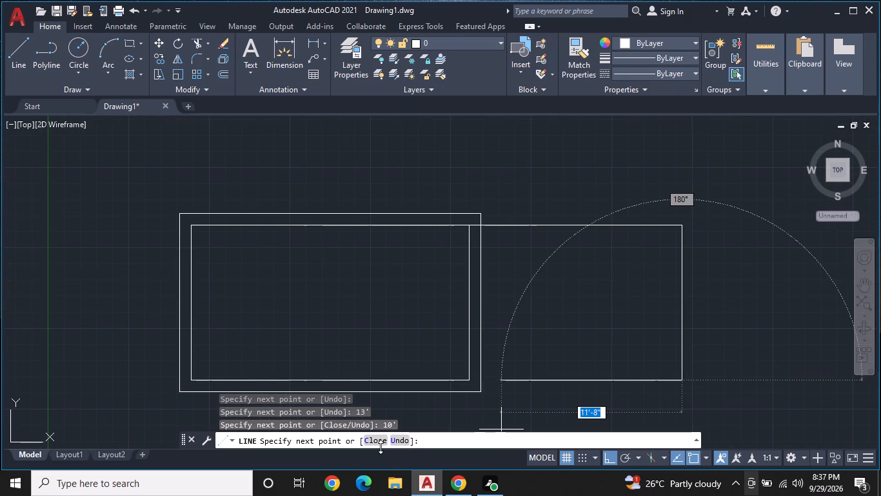
pyautogui.write("13'")
pyautogui.press('Return')
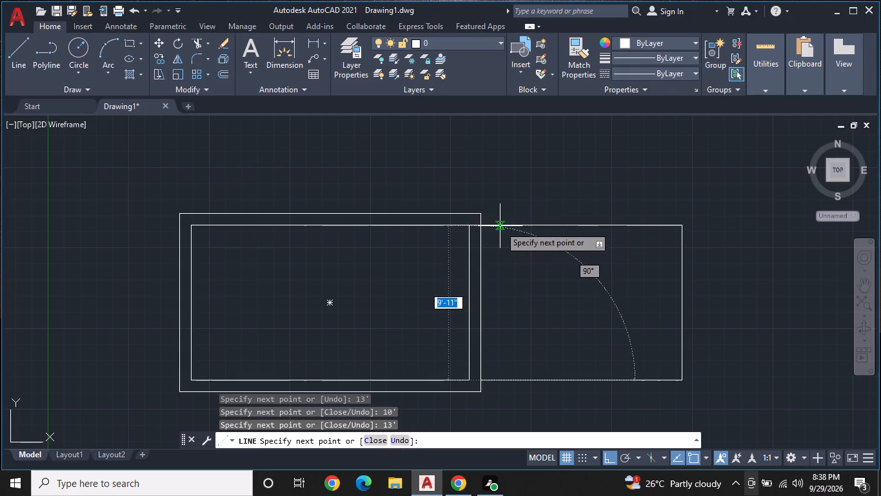
pyautogui.write("10'")
pyautogui.press('Return')
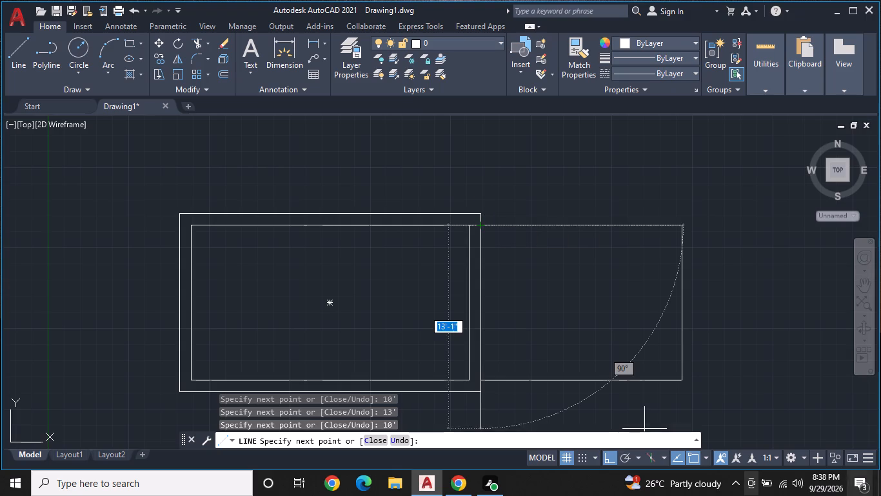
pyautogui.scroll(-1, 880, 495)
pyautogui.press('Escape')
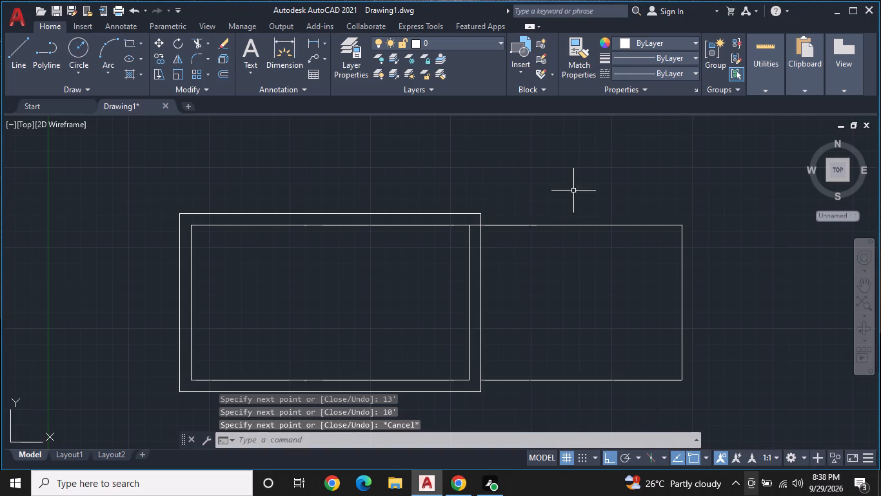
# Offset the second room's top, right and bottom lines 9" outward to form its outer wall faces.
pyautogui.moveTo(573, 212); pyautogui.dragTo(504, 185, button='middle')
pyautogui.click(217, 68)
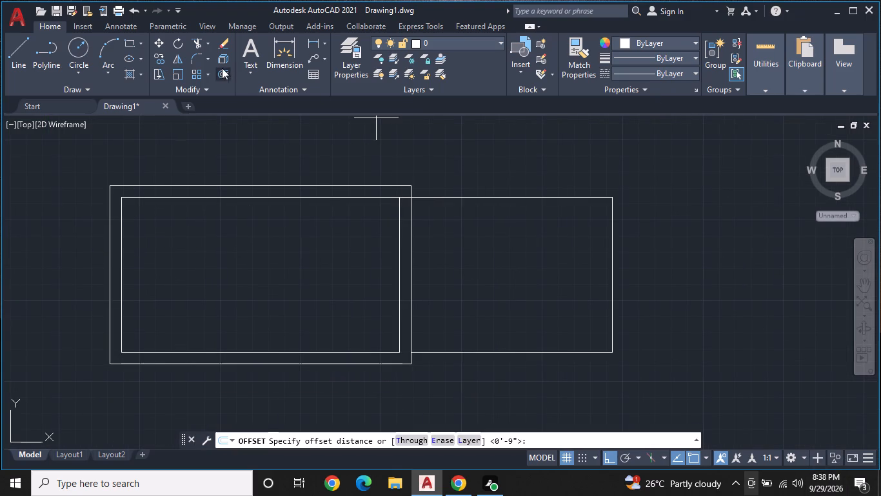
pyautogui.press('space')
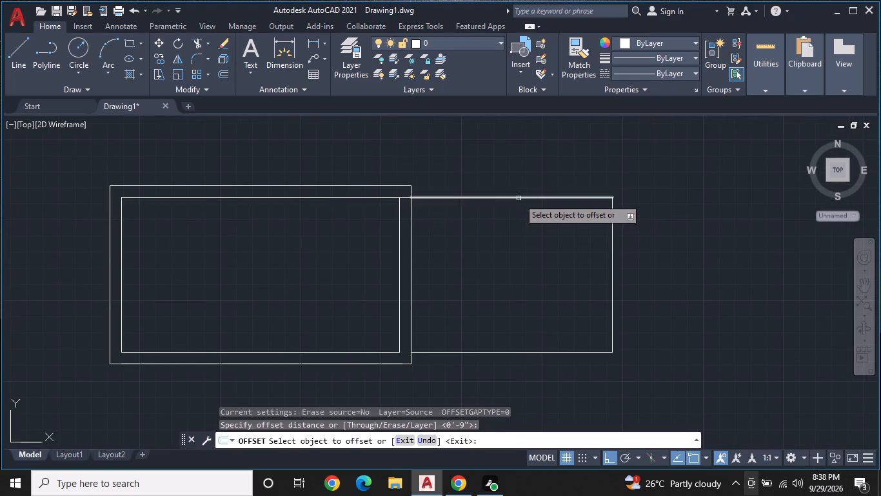
pyautogui.click(519, 198)
pyautogui.click(528, 154)
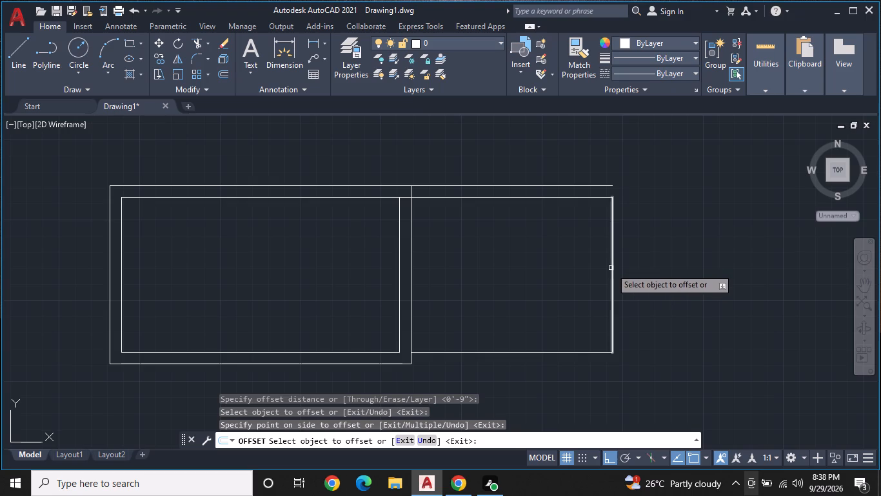
pyautogui.click(611, 265)
pyautogui.click(678, 264)
pyautogui.moveTo(677, 266); pyautogui.dragTo(677, 225, button='middle')
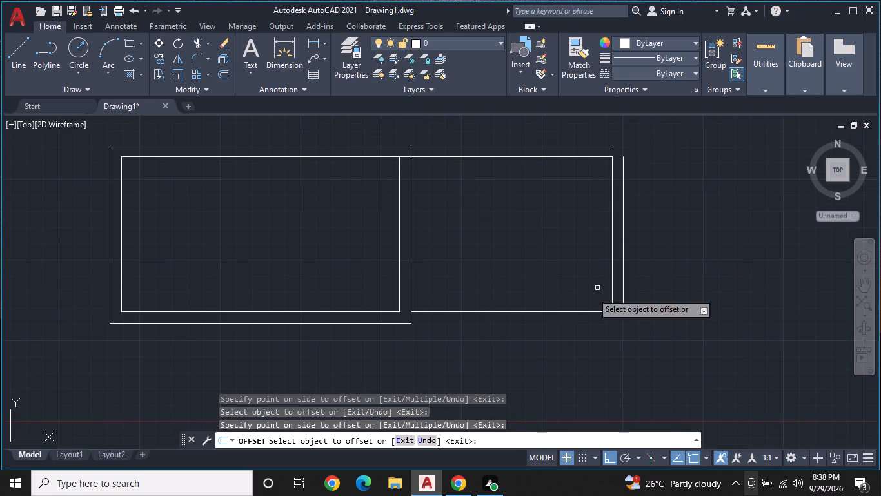
pyautogui.click(568, 313)
pyautogui.click(568, 332)
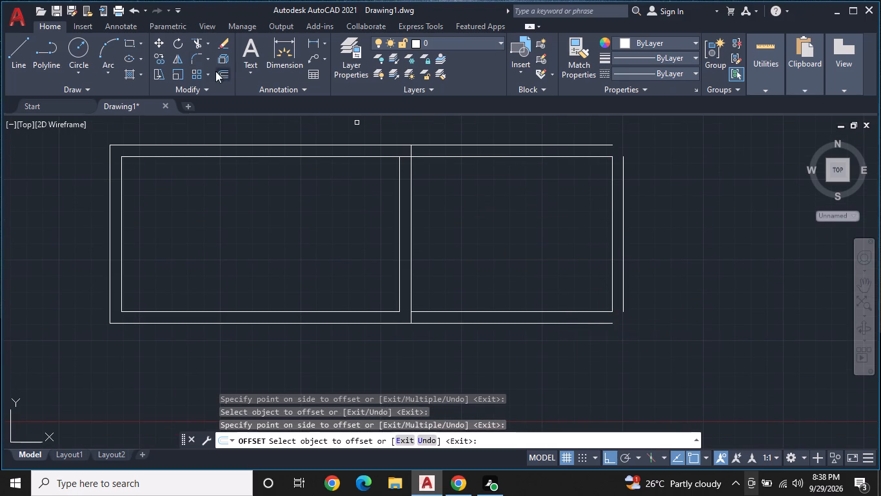
# Fillet the second room's offset wall lines with radius 0 to close its upper-right and lower-right outer corners.
pyautogui.click(197, 57)
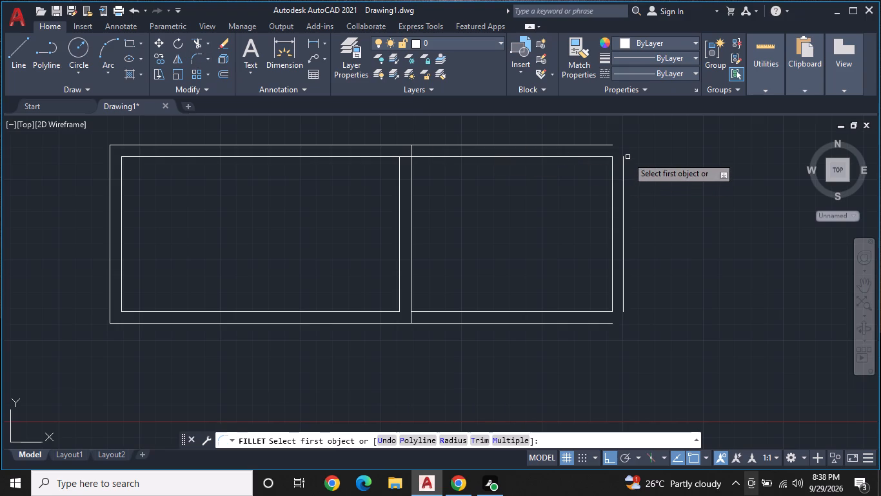
pyautogui.click(623, 165)
pyautogui.click(608, 146)
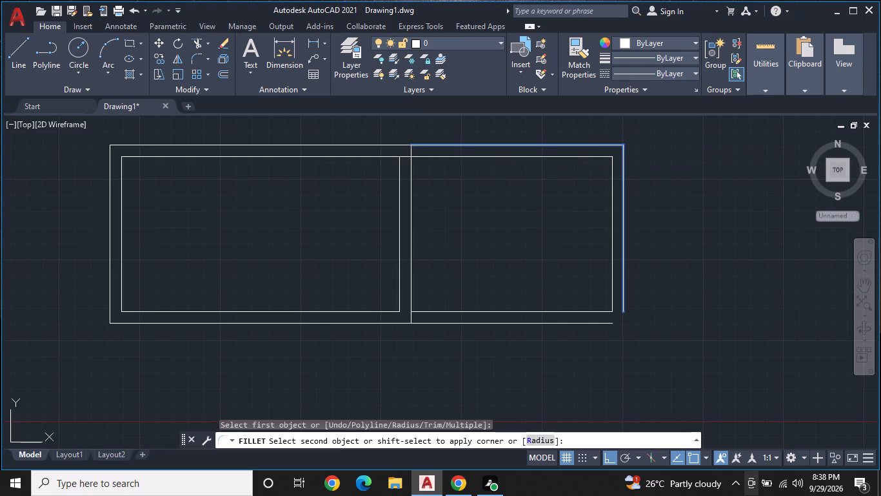
pyautogui.press('space')
pyautogui.click(607, 322)
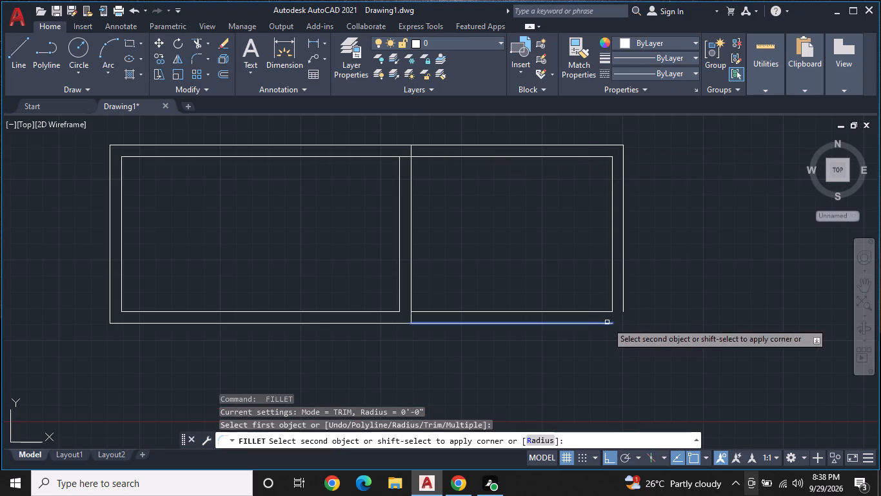
pyautogui.click(624, 304)
pyautogui.moveTo(664, 287); pyautogui.dragTo(687, 272, button='middle')
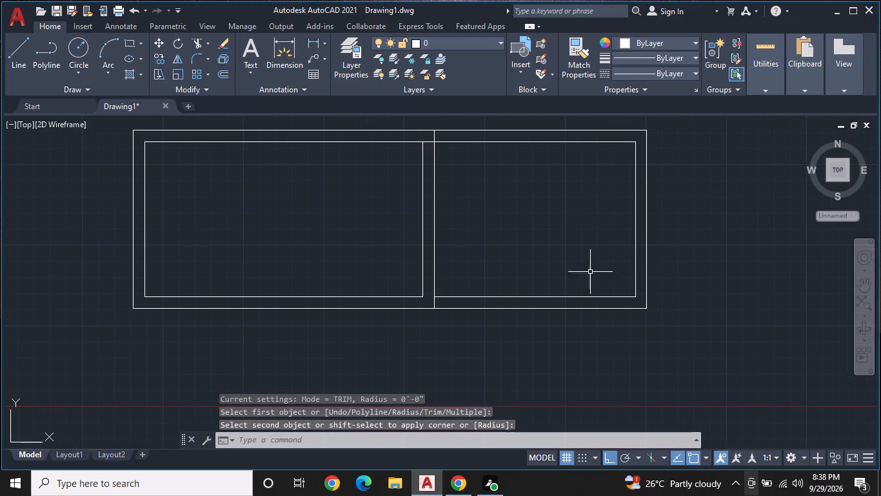
# Trim the leftover line pieces where the partition between the rooms meets the top and bottom walls.
pyautogui.moveTo(493, 254); pyautogui.dragTo(557, 307, button='middle')
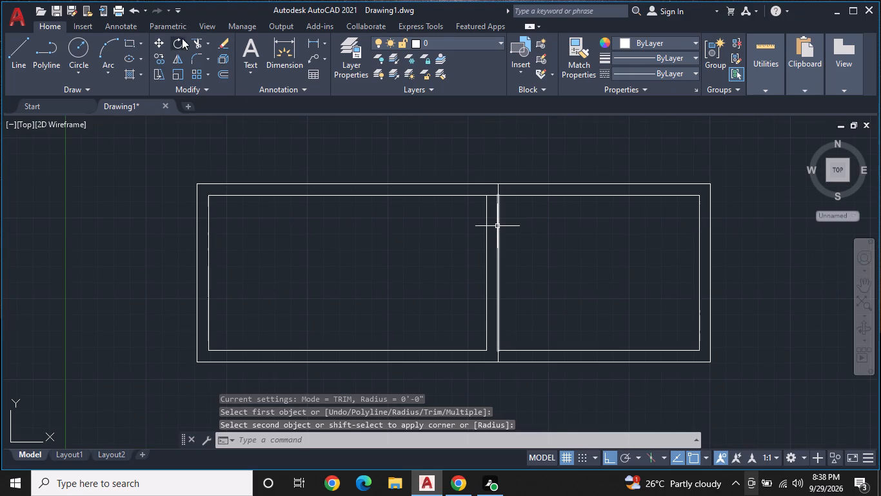
pyautogui.click(196, 39)
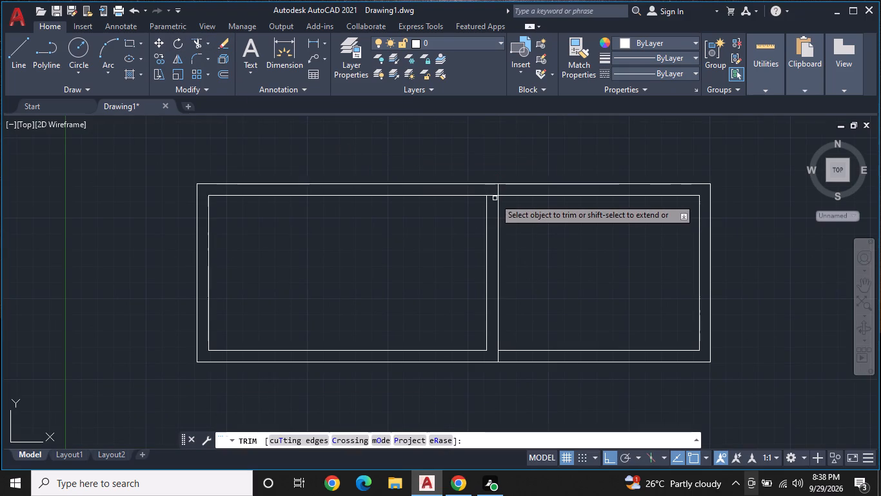
pyautogui.click(498, 192)
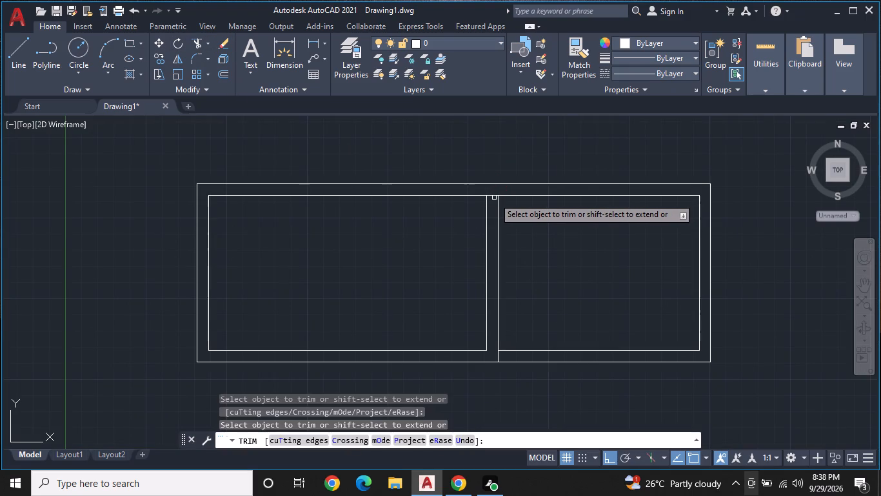
pyautogui.click(493, 197)
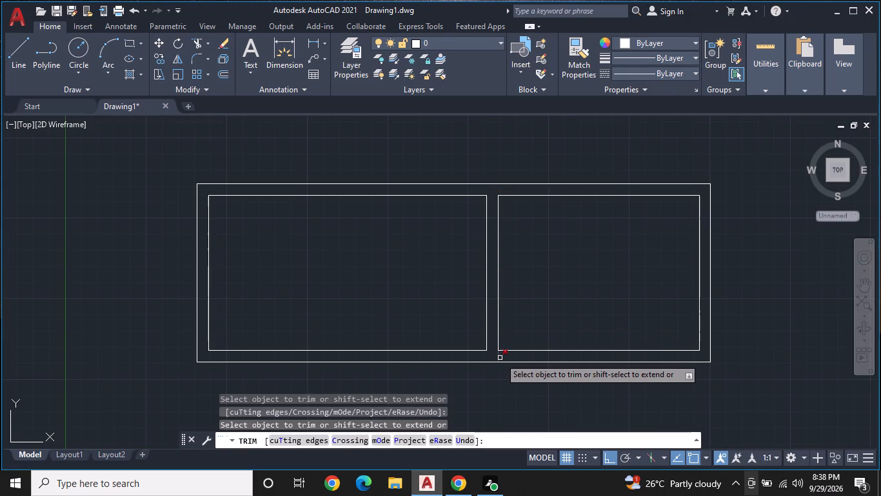
pyautogui.click(500, 358)
pyautogui.moveTo(526, 284); pyautogui.dragTo(544, 264, button='middle')
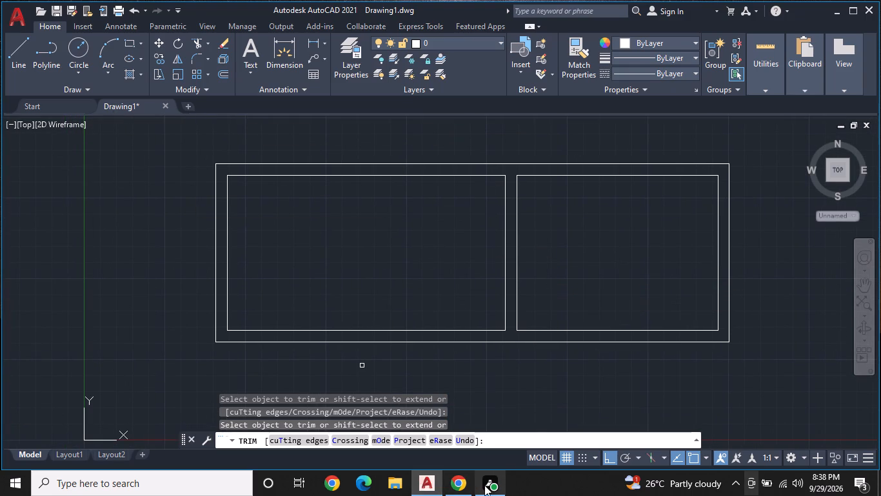
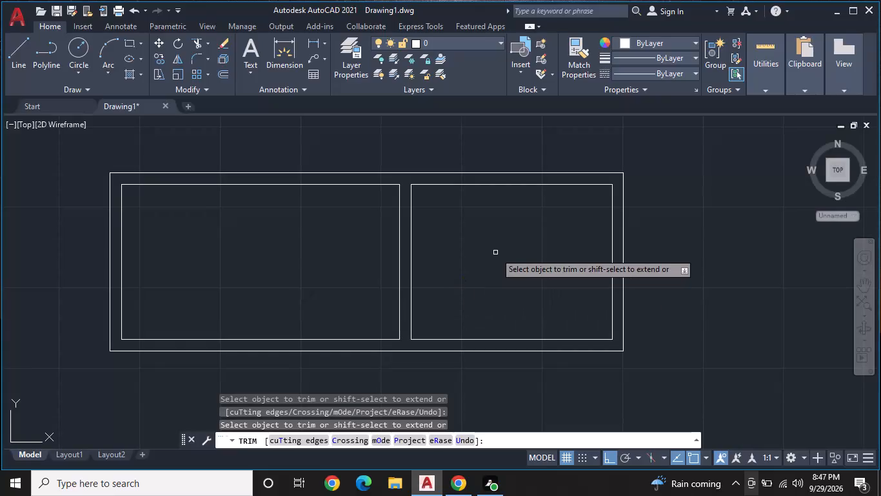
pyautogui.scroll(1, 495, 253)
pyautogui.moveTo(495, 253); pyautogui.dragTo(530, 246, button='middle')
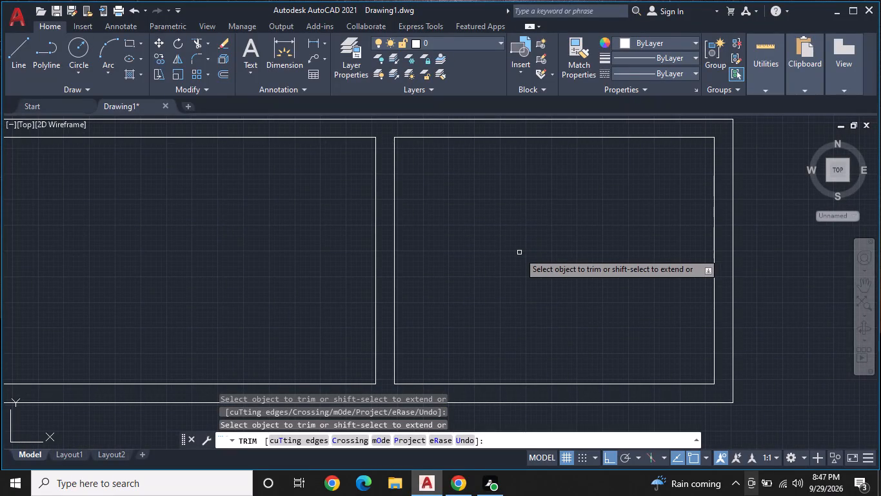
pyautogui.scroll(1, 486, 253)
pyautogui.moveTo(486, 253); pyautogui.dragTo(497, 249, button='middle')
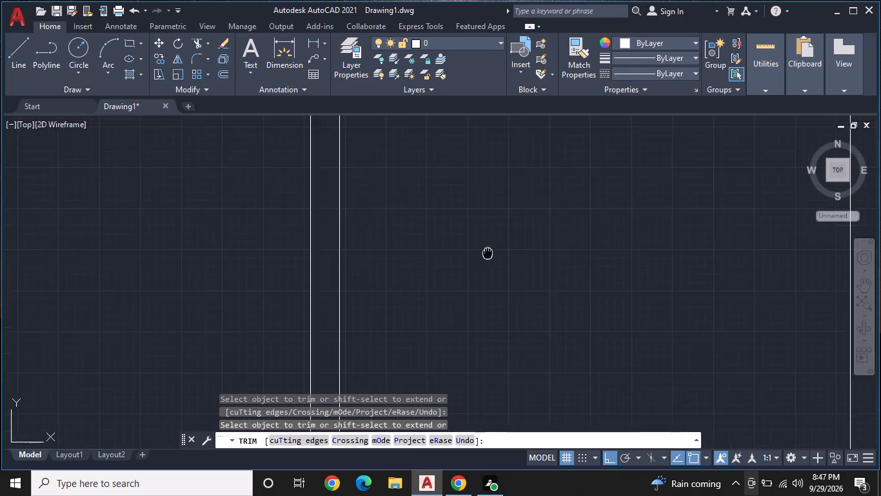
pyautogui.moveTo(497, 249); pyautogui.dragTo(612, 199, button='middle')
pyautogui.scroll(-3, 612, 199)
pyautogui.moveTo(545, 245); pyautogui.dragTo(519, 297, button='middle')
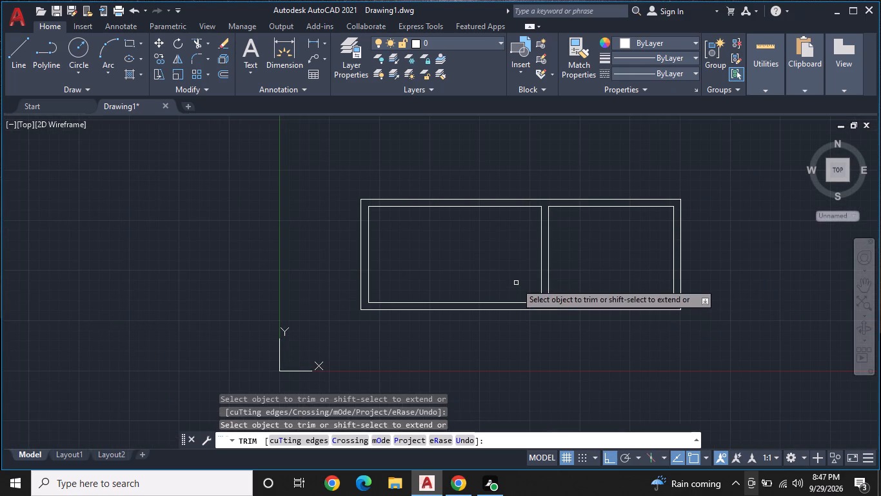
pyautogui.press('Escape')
# Start a line at the 18' room's lower-left inner corner and run it straight down to the outer wall face.
pyautogui.scroll(1, 488, 274)
pyautogui.write('L')
pyautogui.press('space')
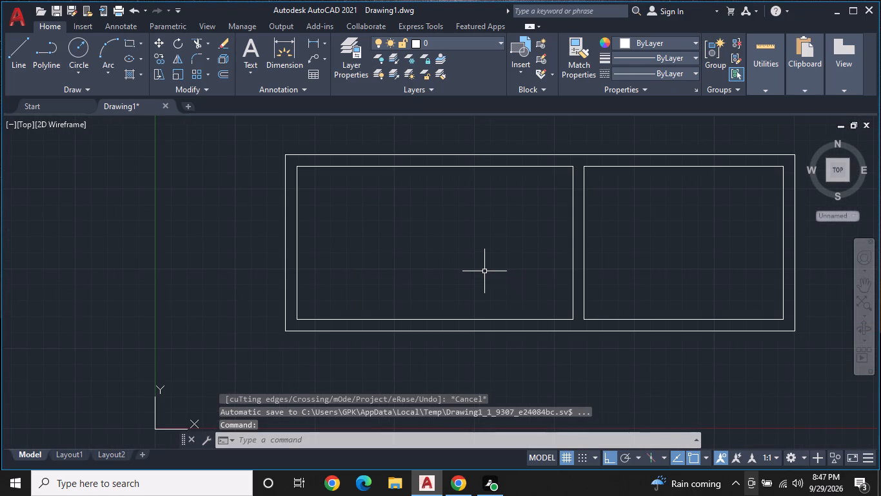
pyautogui.moveTo(388, 307); pyautogui.dragTo(458, 248, button='middle')
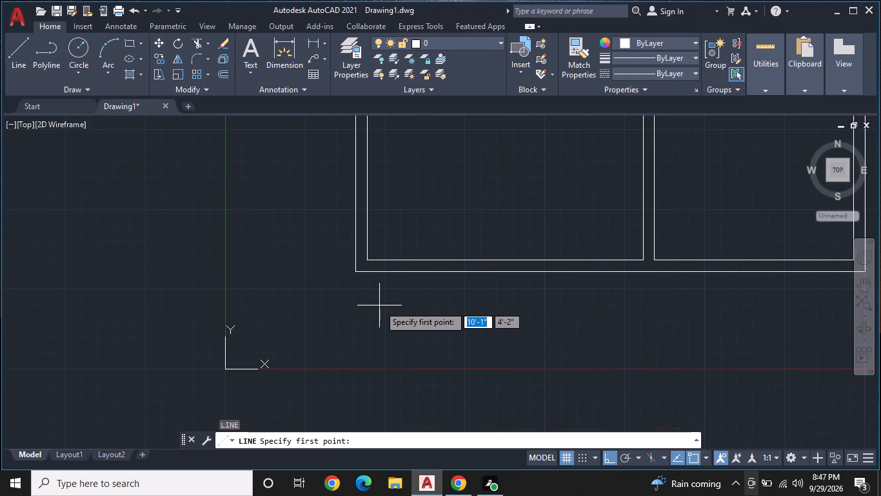
pyautogui.scroll(1, 375, 291)
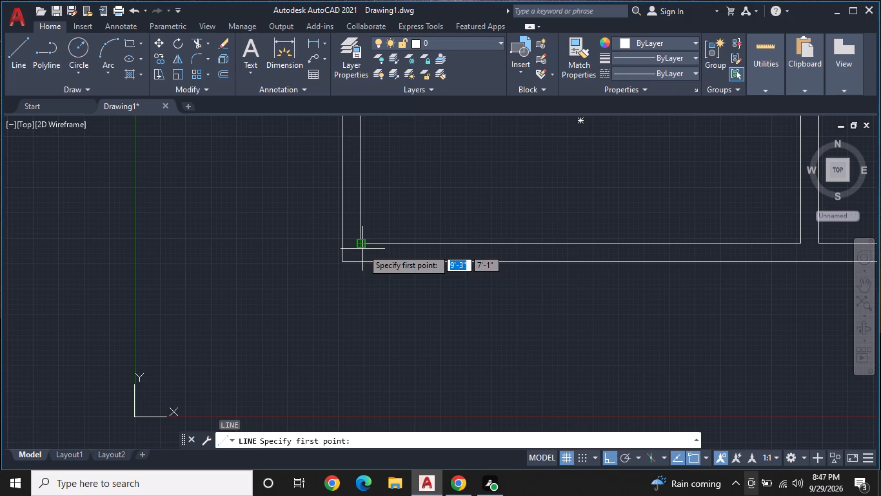
pyautogui.click(362, 245)
pyautogui.scroll(1, 357, 270)
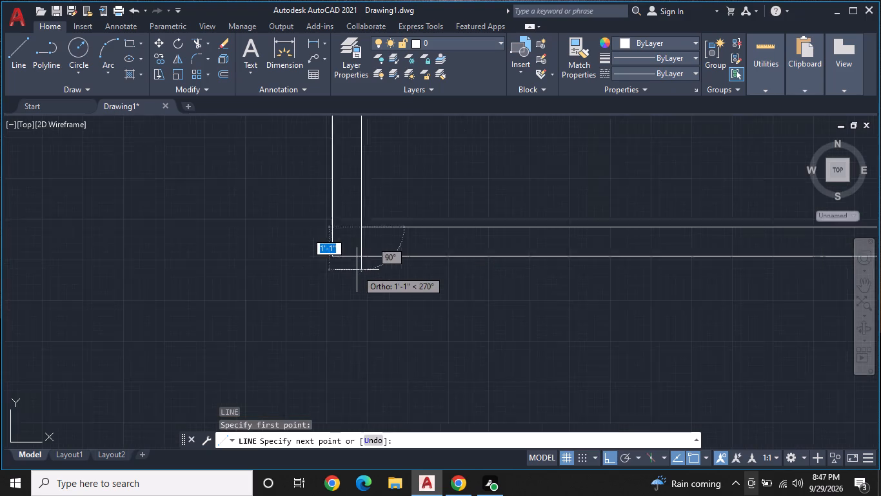
pyautogui.scroll(1, 357, 270)
pyautogui.click(365, 249)
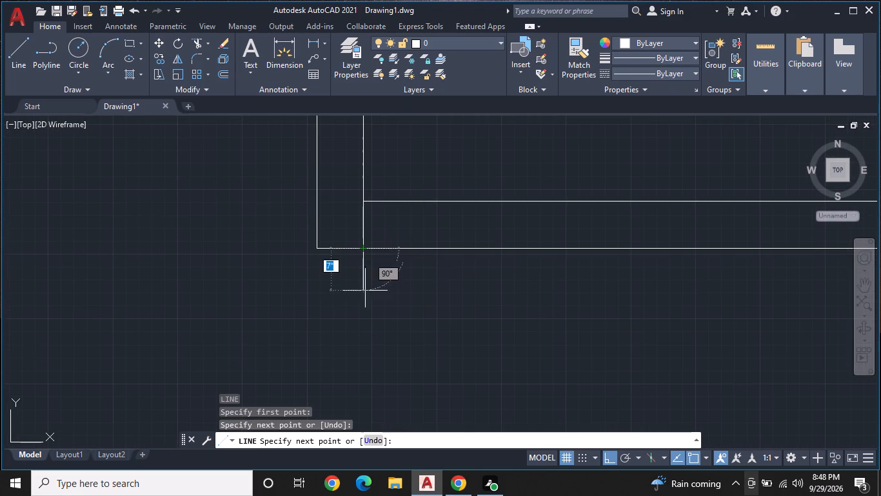
# Continue the line 5' down, 9' right and back up to the outer wall face to outline a small room below.
pyautogui.moveTo(359, 307); pyautogui.dragTo(378, 260, button='middle')
pyautogui.scroll(-1, 379, 253)
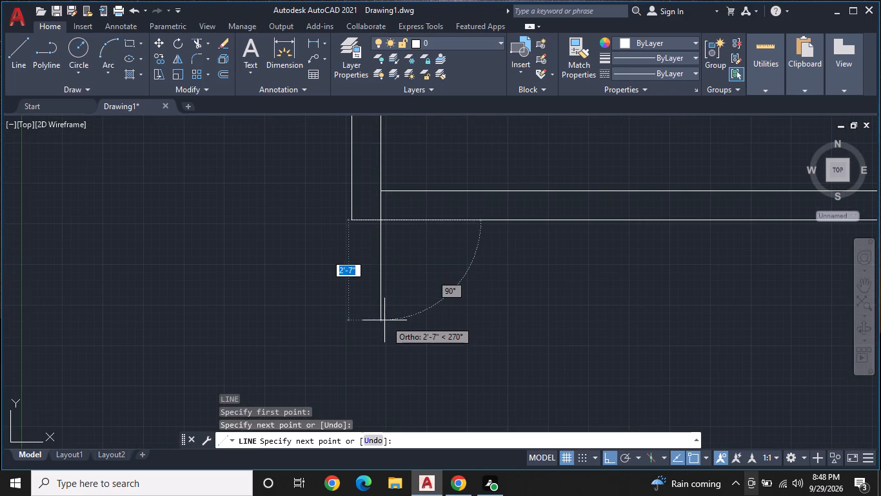
pyautogui.moveTo(384, 320); pyautogui.dragTo(395, 279, button='middle')
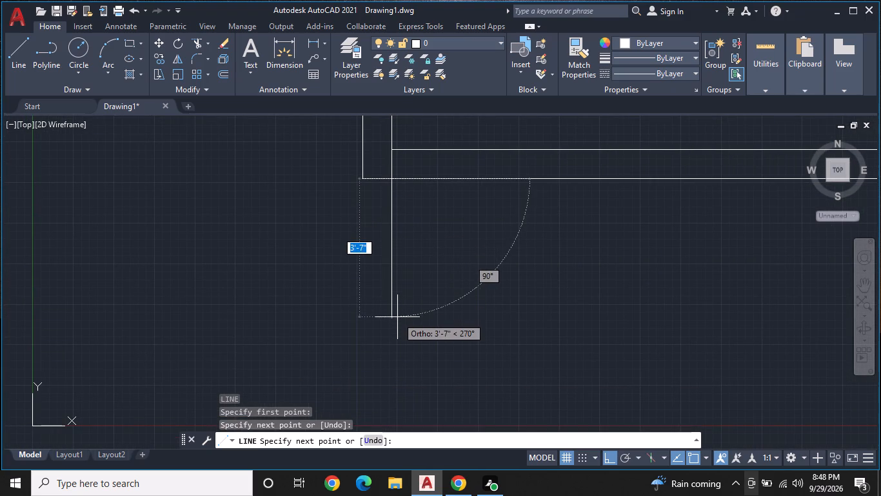
pyautogui.moveTo(399, 299); pyautogui.dragTo(403, 283, button='middle')
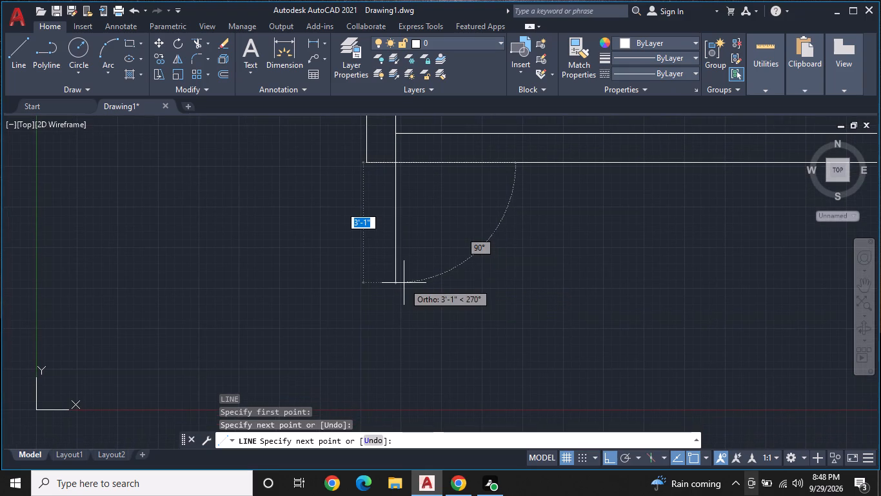
pyautogui.write("5'")
pyautogui.press('Return')
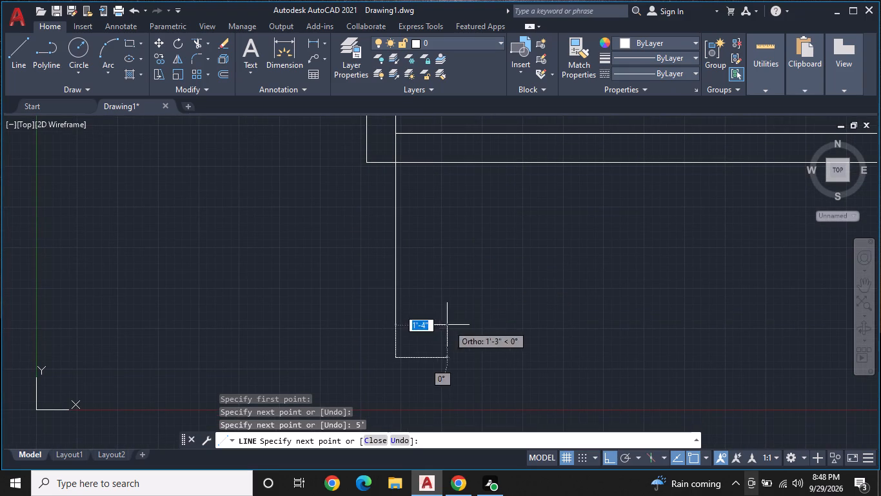
pyautogui.write("9'")
pyautogui.press('Return')
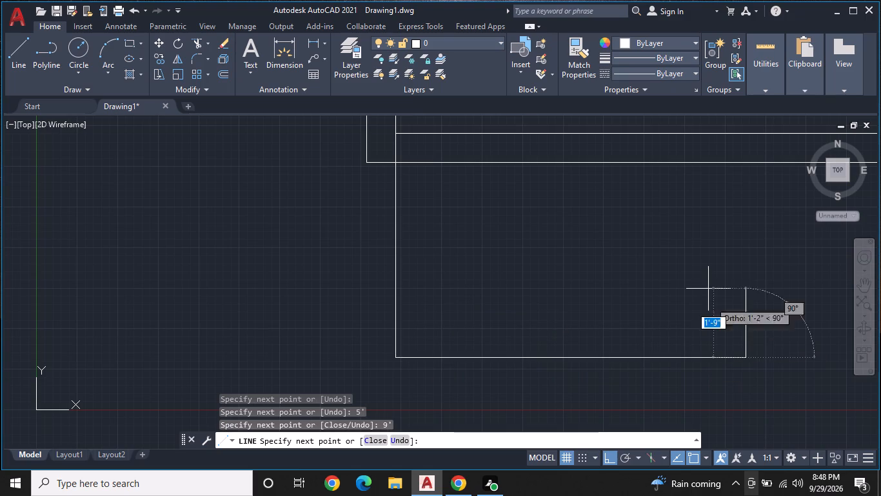
pyautogui.moveTo(719, 224); pyautogui.dragTo(615, 249, button='middle')
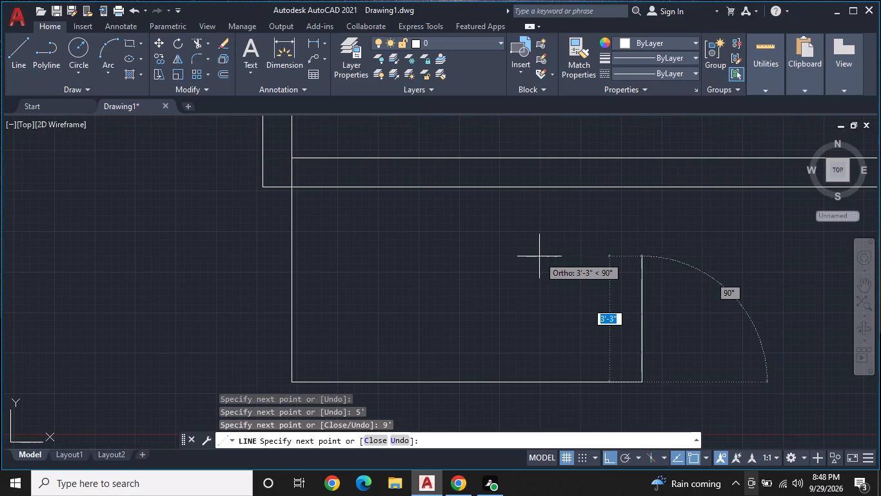
pyautogui.click(643, 186)
pyautogui.press('space')
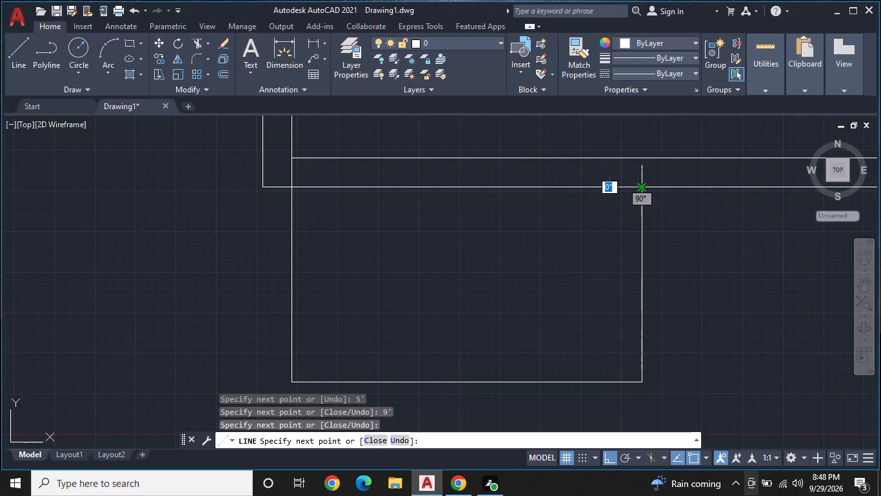
# Offset the small room's left line 9" outward and its bottom line 3" downward.
pyautogui.click(226, 74)
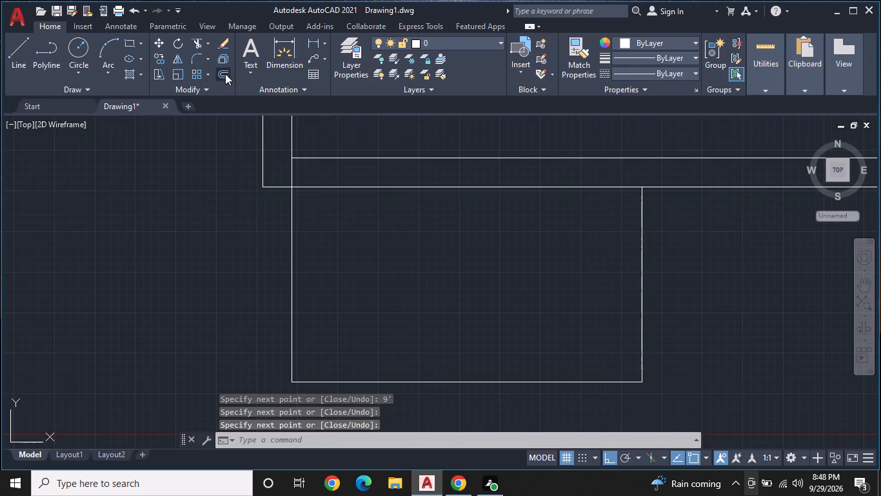
pyautogui.press('space')
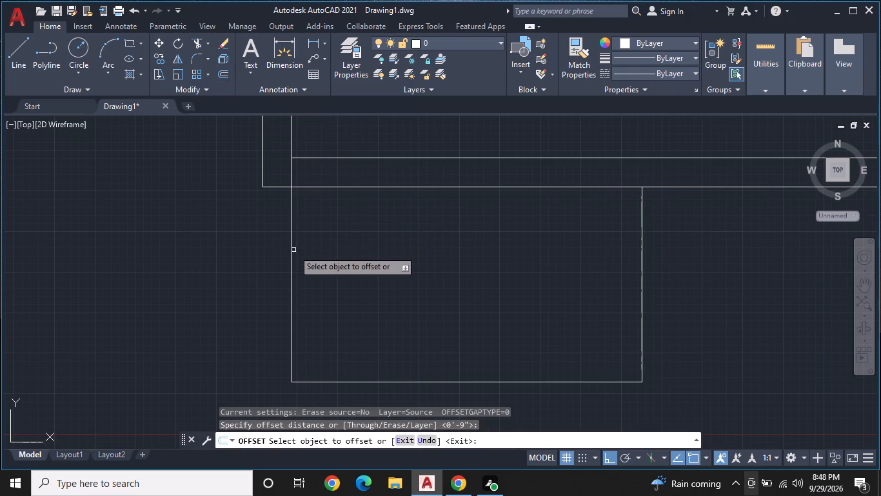
pyautogui.click(293, 250)
pyautogui.click(238, 254)
pyautogui.moveTo(426, 257); pyautogui.dragTo(421, 218, button='middle')
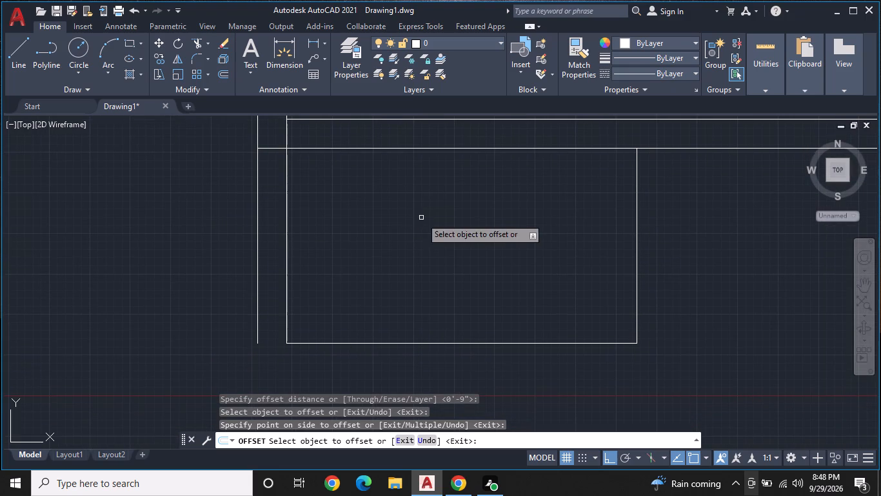
pyautogui.click(419, 342)
pyautogui.write('3"')
pyautogui.press('Return')
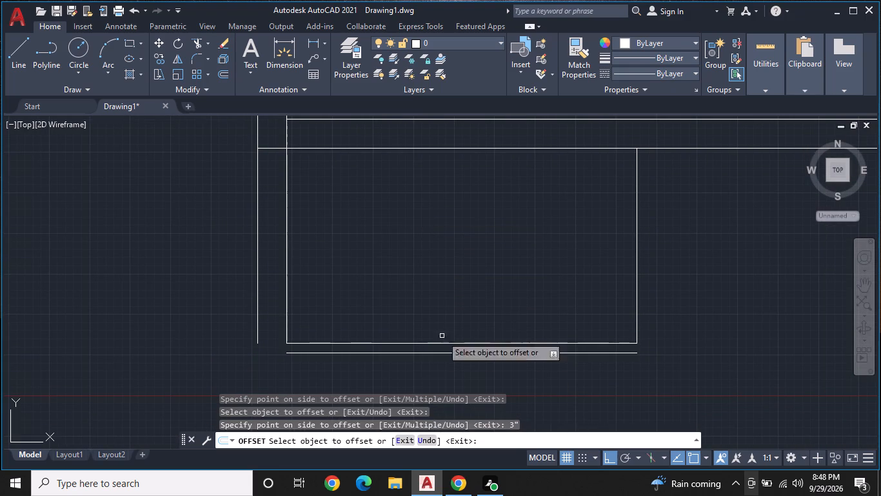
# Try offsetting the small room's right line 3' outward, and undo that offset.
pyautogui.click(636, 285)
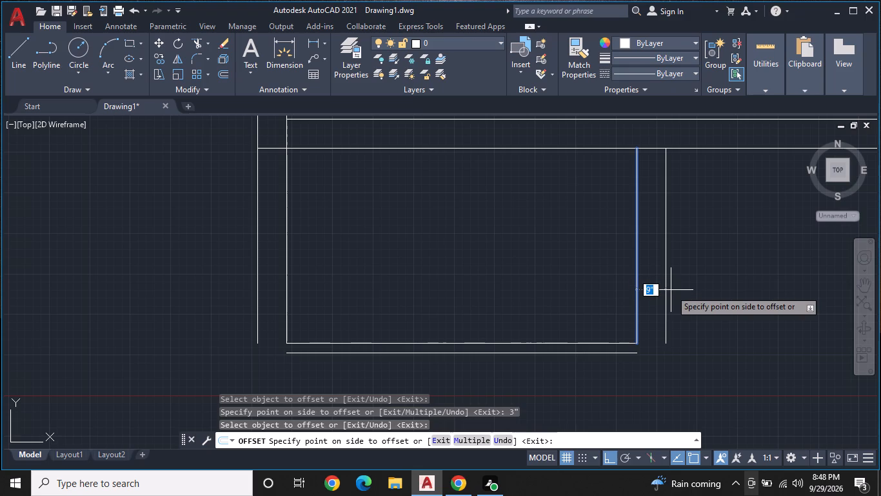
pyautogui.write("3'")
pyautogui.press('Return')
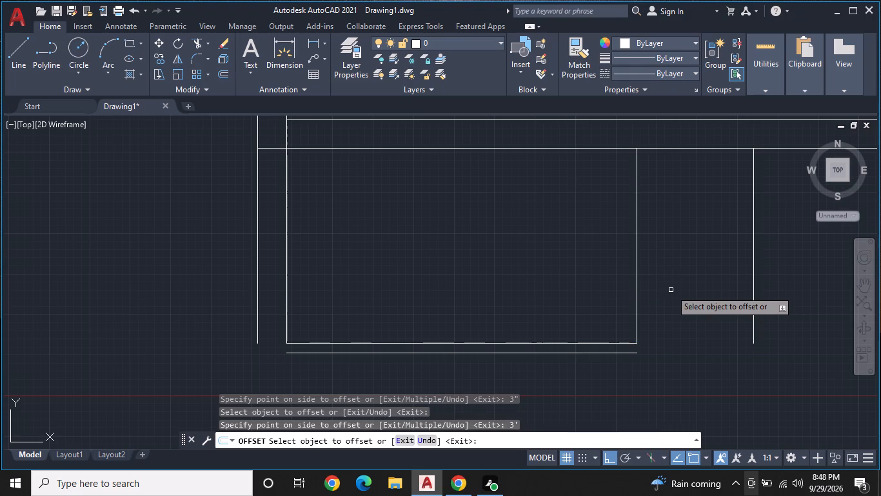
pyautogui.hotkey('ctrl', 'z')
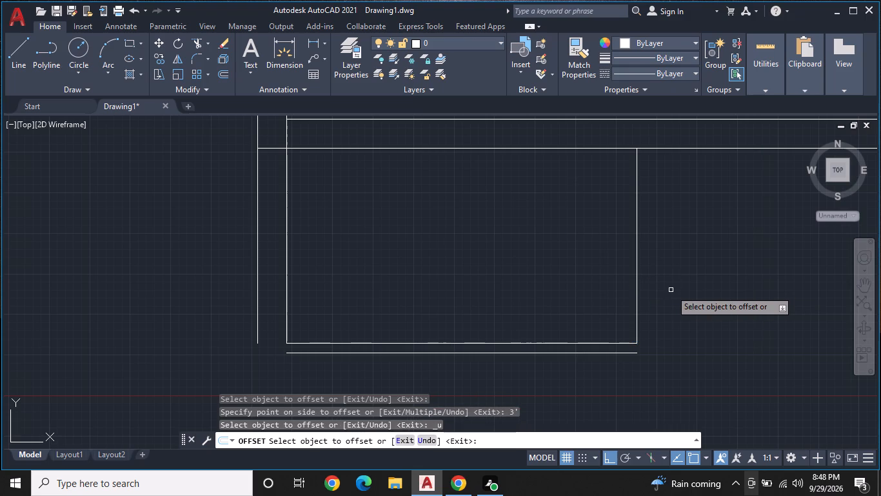
# Offset the small room's right line 3" outward to form a thin partition wall.
pyautogui.click(637, 238)
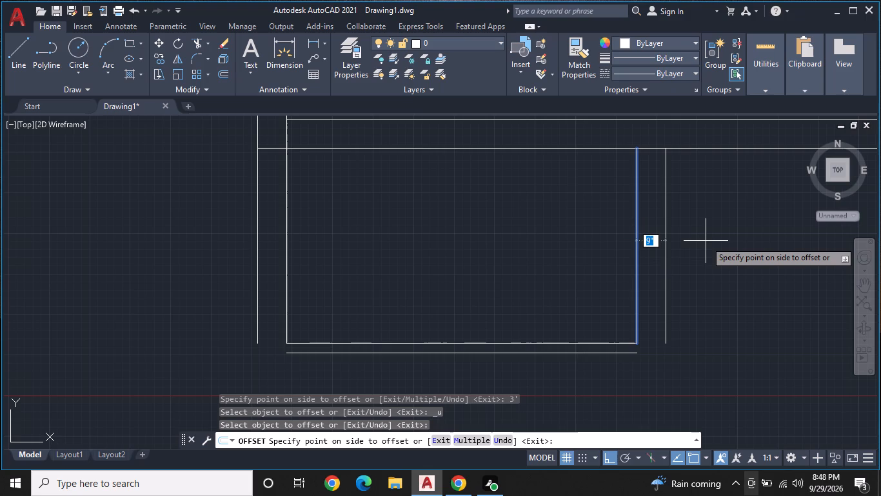
pyautogui.write('3"')
pyautogui.press('Return')
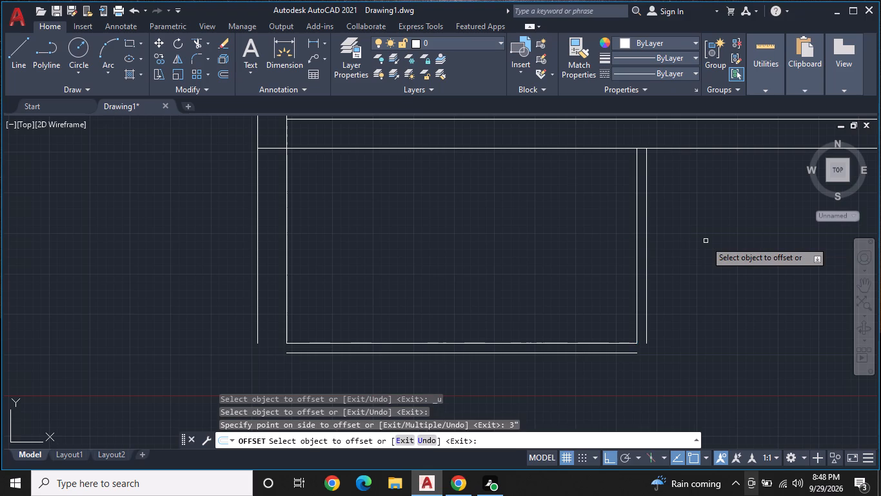
pyautogui.moveTo(636, 326); pyautogui.dragTo(704, 269, button='middle')
pyautogui.press('Escape')
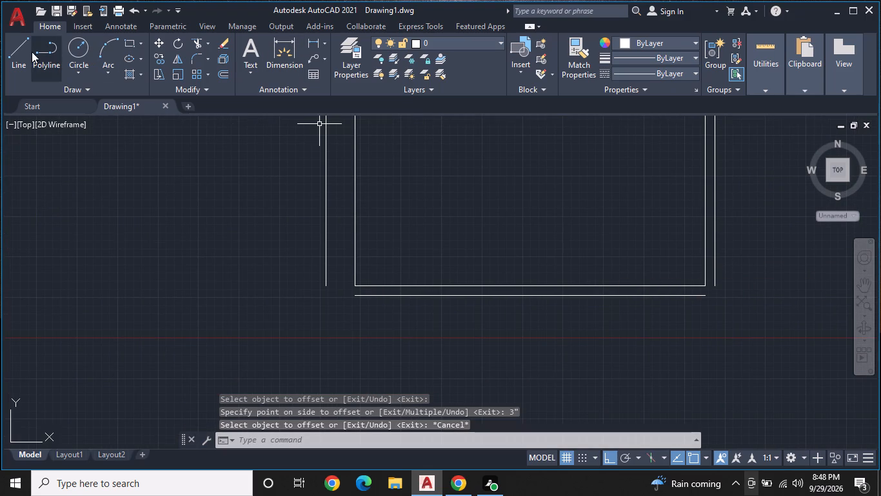
# Draw a line from the left end of the small room's lower partition line, 13'3" down and 11' right.
pyautogui.click(12, 52)
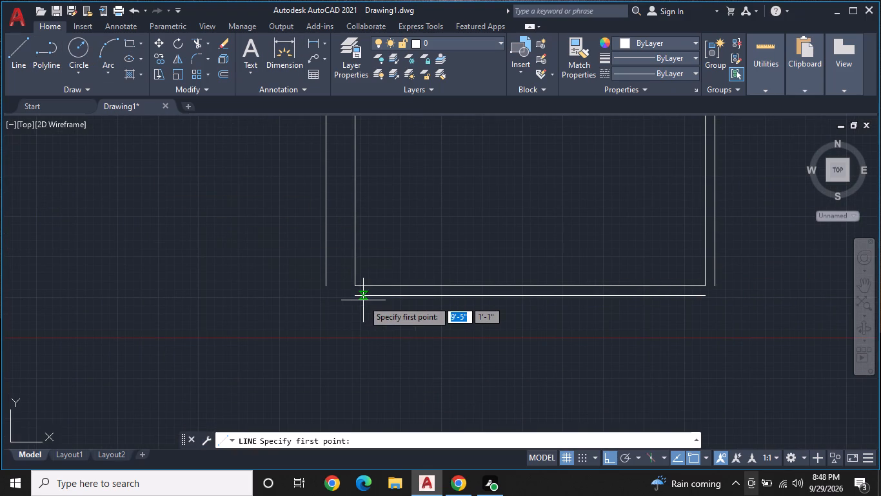
pyautogui.click(356, 298)
pyautogui.moveTo(353, 329); pyautogui.dragTo(351, 282, button='middle')
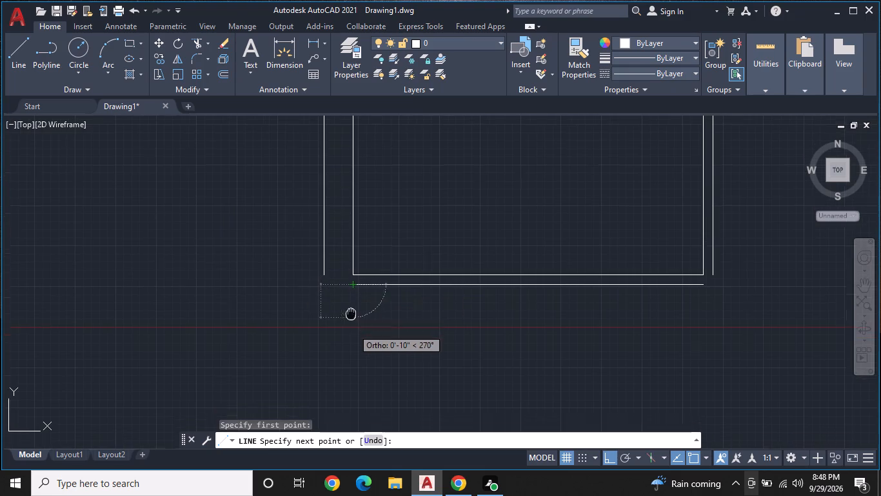
pyautogui.moveTo(351, 282); pyautogui.dragTo(353, 260, button='middle')
pyautogui.scroll(-2, 353, 260)
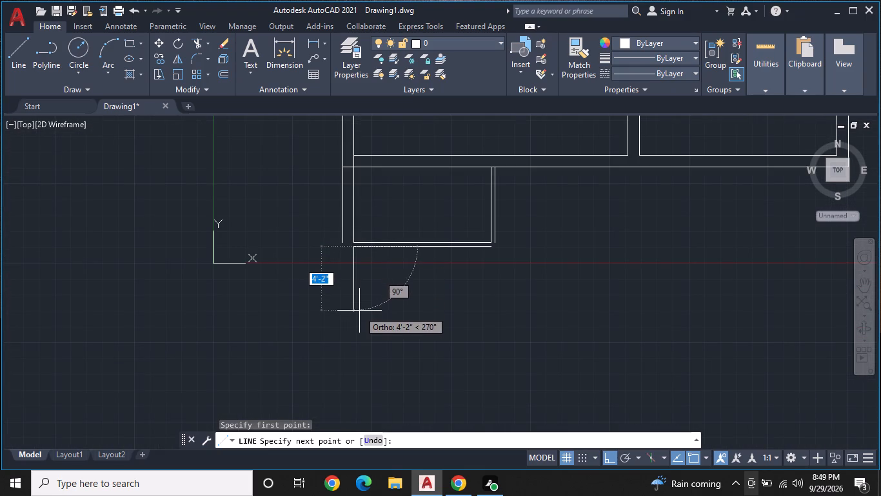
pyautogui.write("13'3")
pyautogui.hotkey('shift', '"')
pyautogui.press('Return')
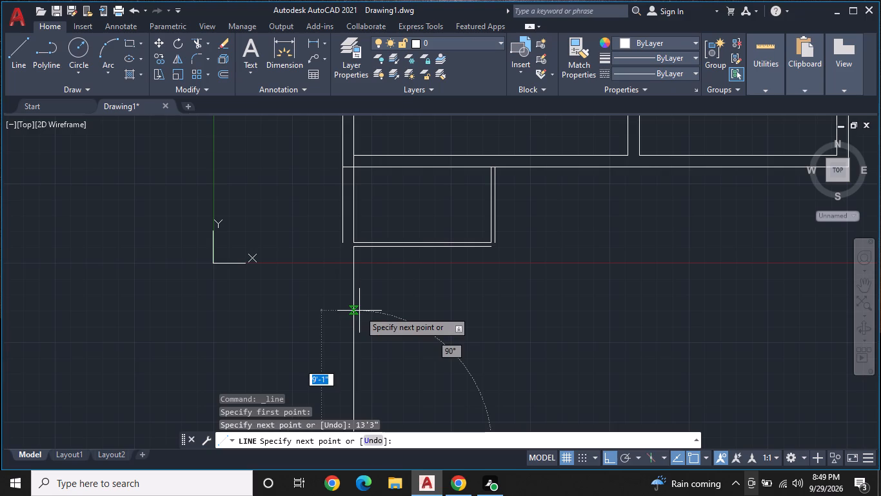
pyautogui.scroll(-1, 359, 311)
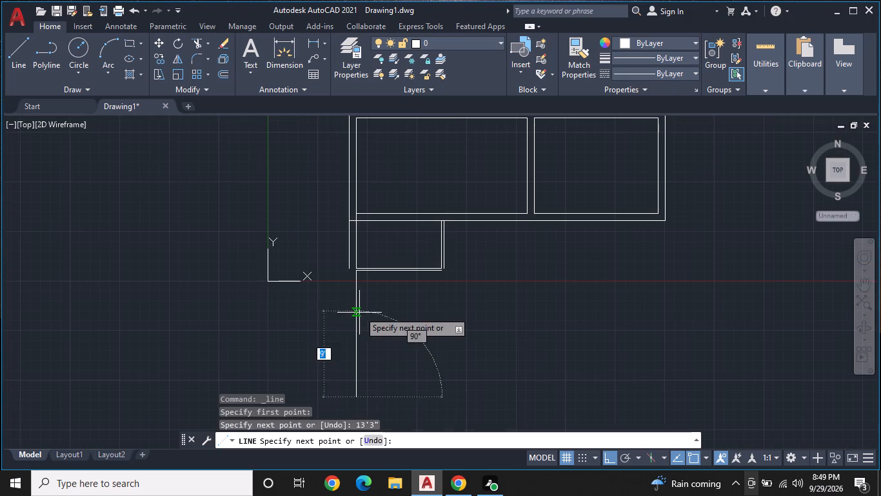
pyautogui.moveTo(360, 317); pyautogui.dragTo(359, 293, button='middle')
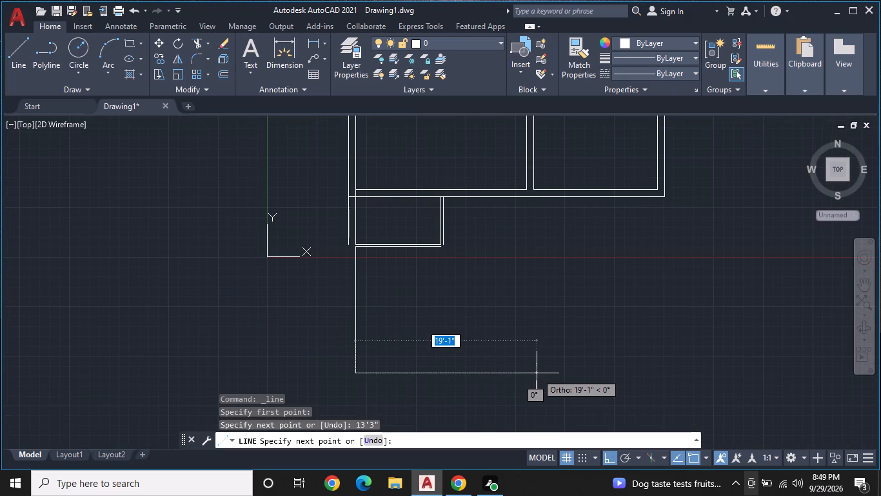
pyautogui.write("11'")
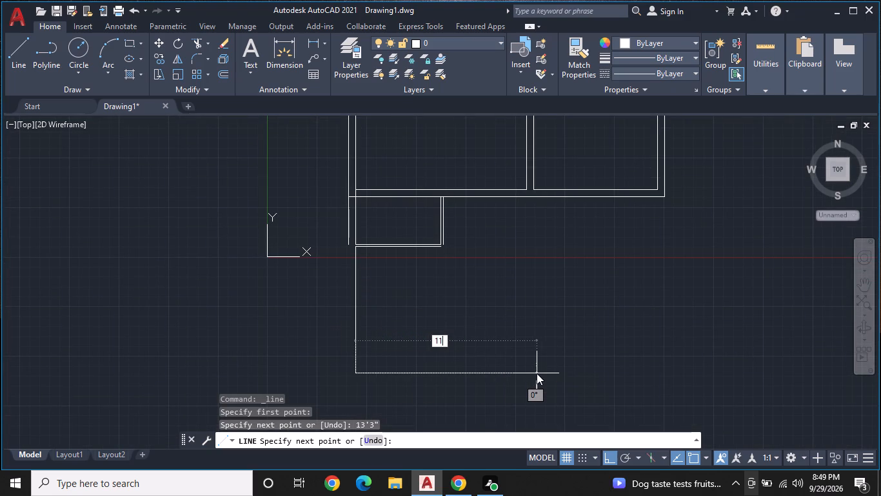
pyautogui.press('Return')
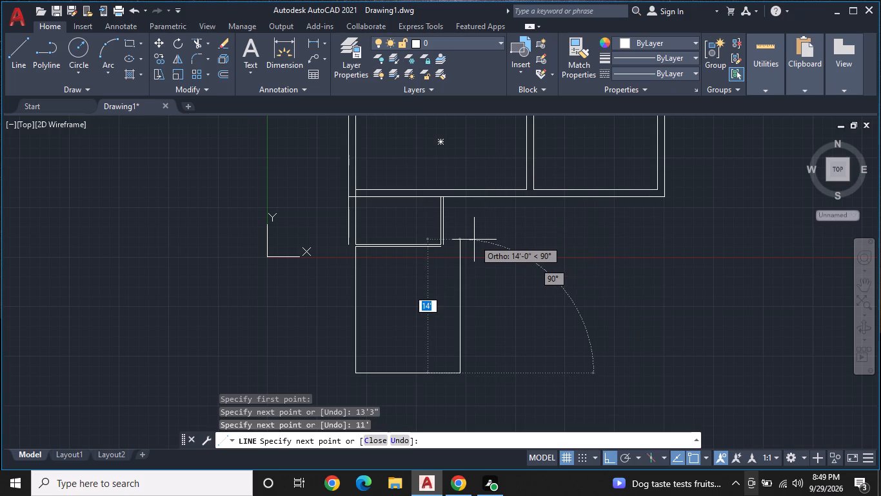
# Continue the line up to the lower partition line's level and back left to its end, closing the room outline.
pyautogui.scroll(1, 474, 240)
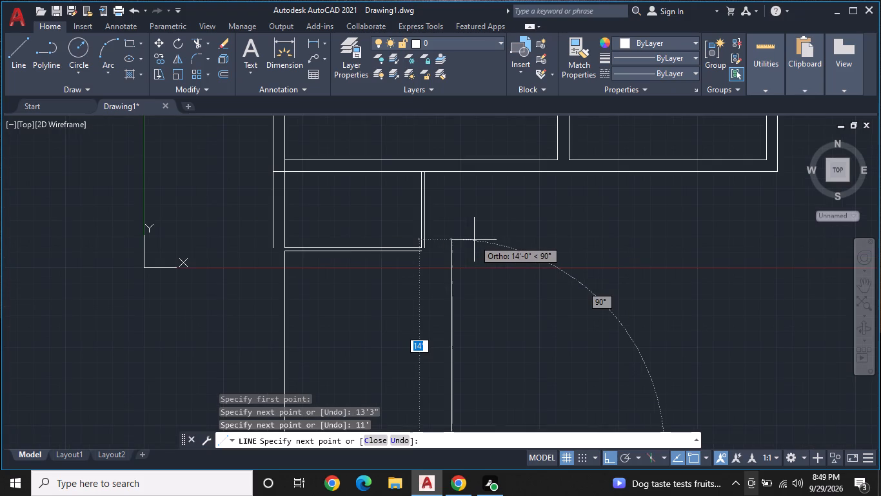
pyautogui.scroll(1, 474, 240)
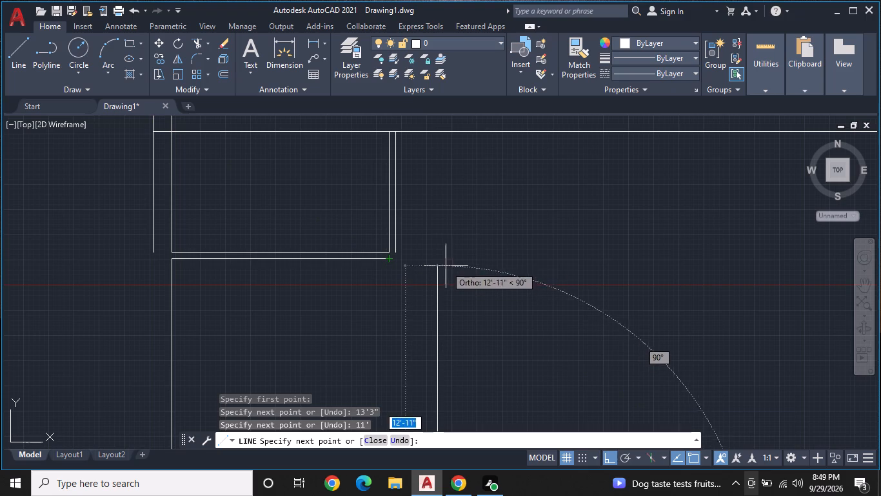
pyautogui.click(437, 261)
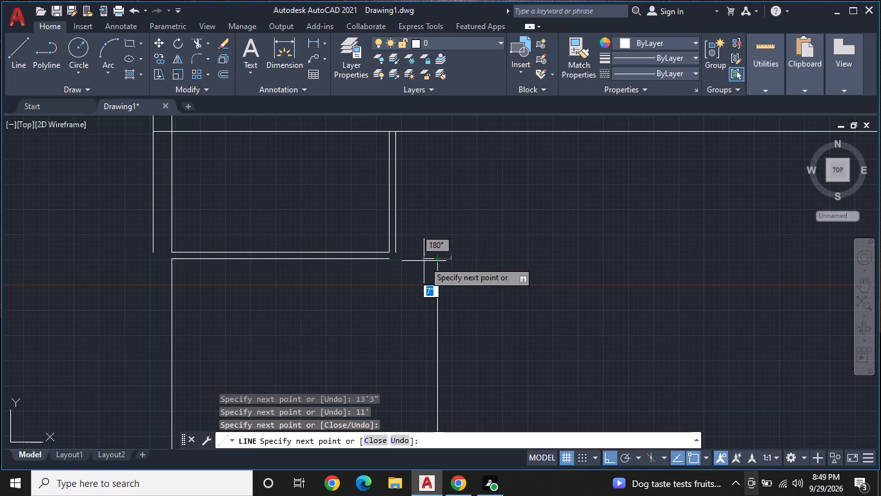
pyautogui.click(386, 258)
pyautogui.press('Escape')
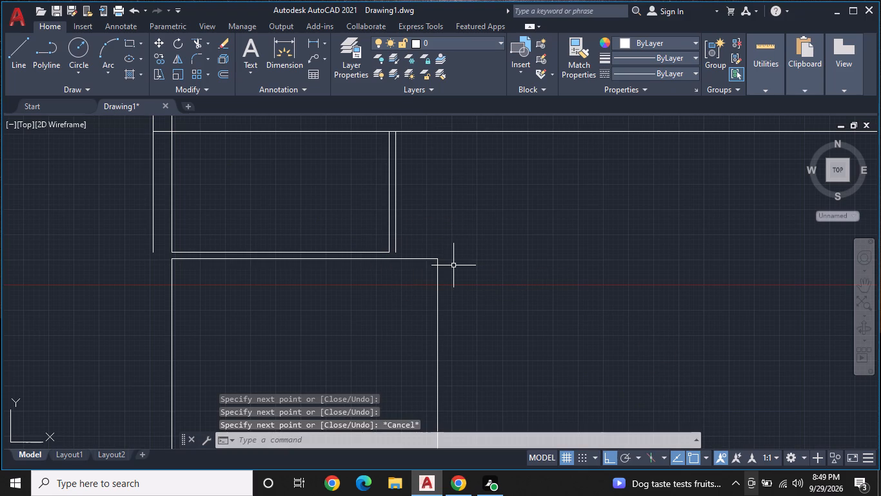
# Offset the new 11' wide room's left line 9" outward.
pyautogui.moveTo(454, 265); pyautogui.dragTo(440, 225, button='middle')
pyautogui.scroll(-1, 440, 222)
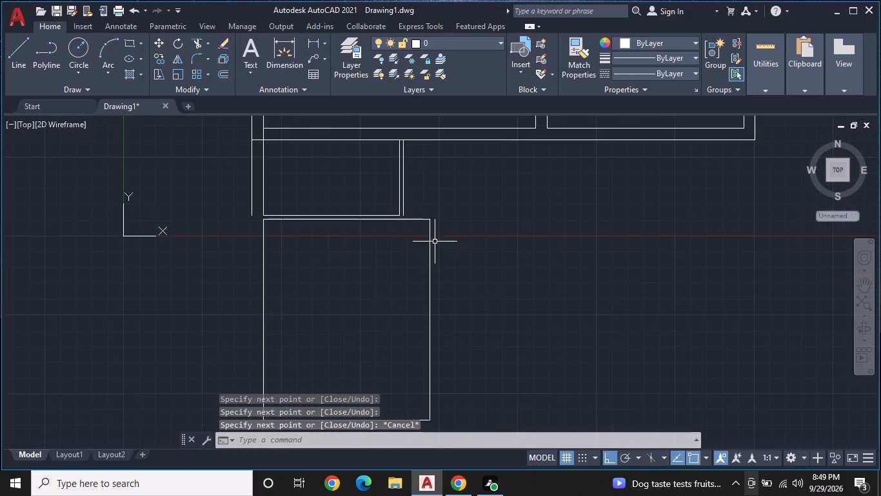
pyautogui.moveTo(439, 236); pyautogui.dragTo(452, 216, button='middle')
pyautogui.click(219, 71)
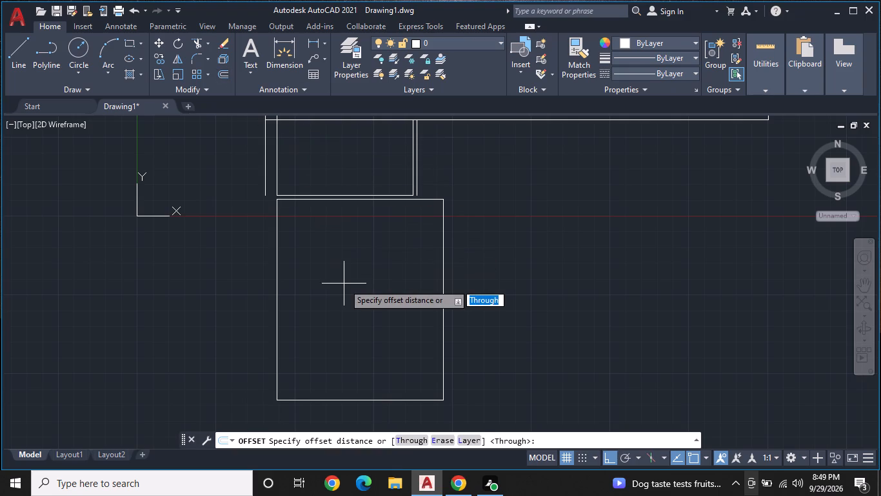
pyautogui.press('space')
pyautogui.click(278, 293)
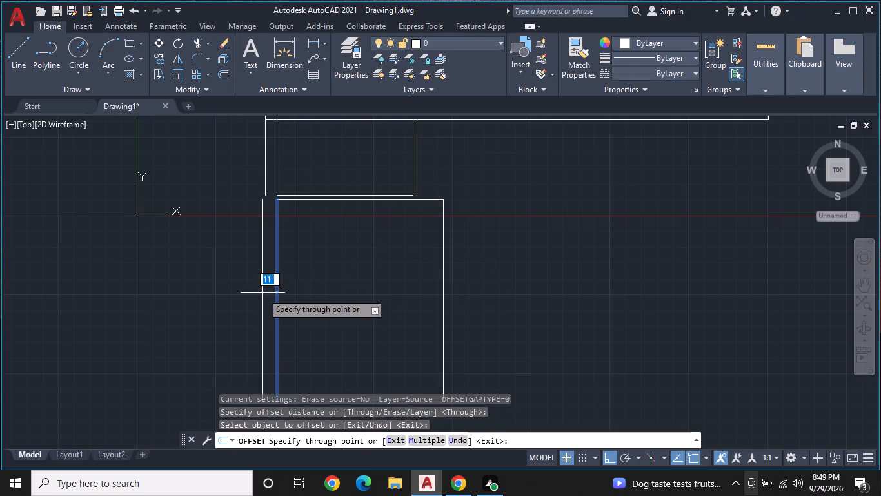
pyautogui.write('9"')
pyautogui.press('Return')
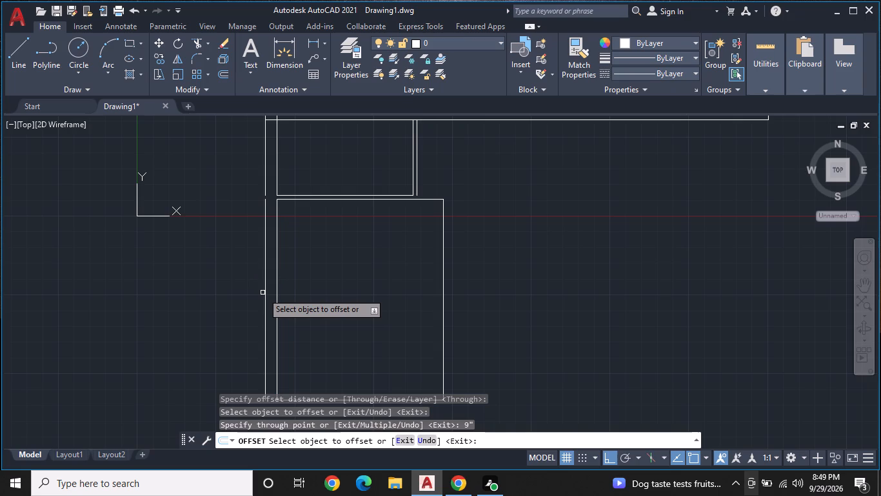
# Offset the 11' wide room's bottom line 9" downward.
pyautogui.moveTo(345, 333); pyautogui.dragTo(353, 304, button='middle')
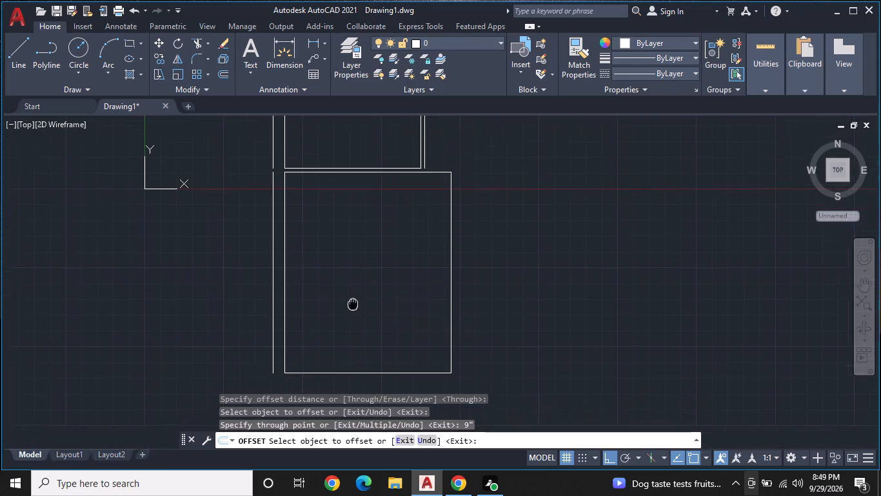
pyautogui.moveTo(353, 304); pyautogui.dragTo(366, 211, button='middle')
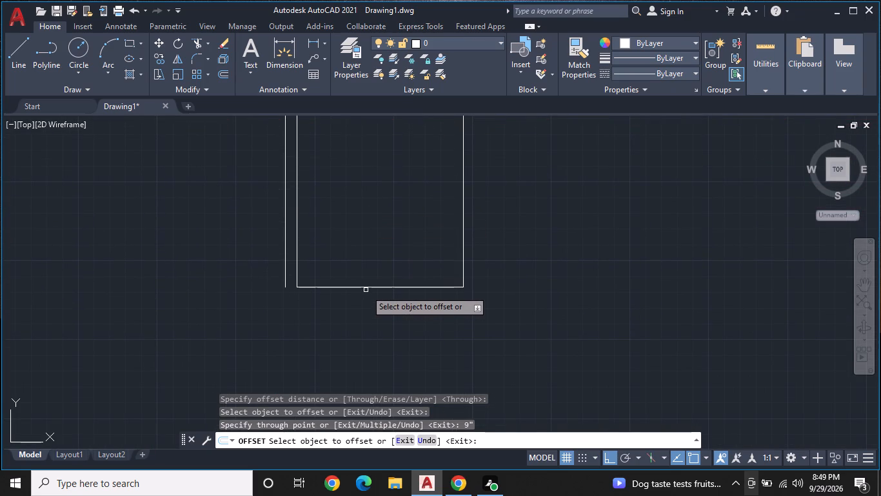
pyautogui.click(368, 287)
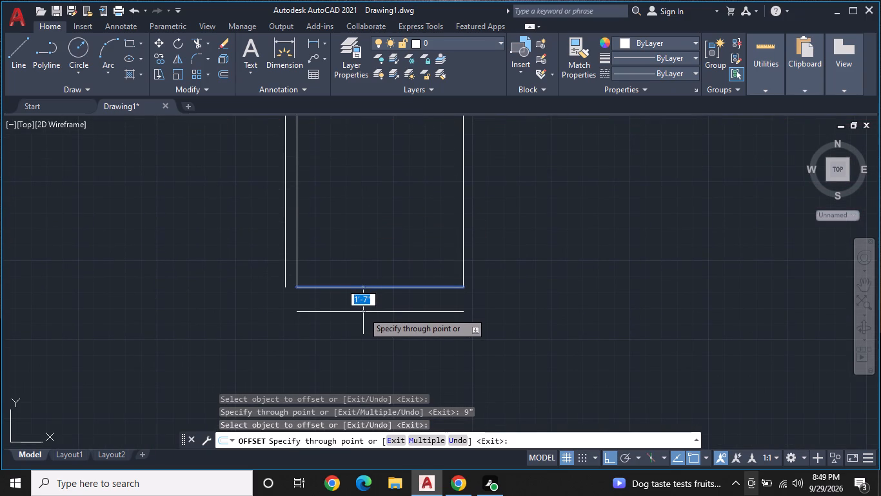
pyautogui.write('9"')
pyautogui.press('Return')
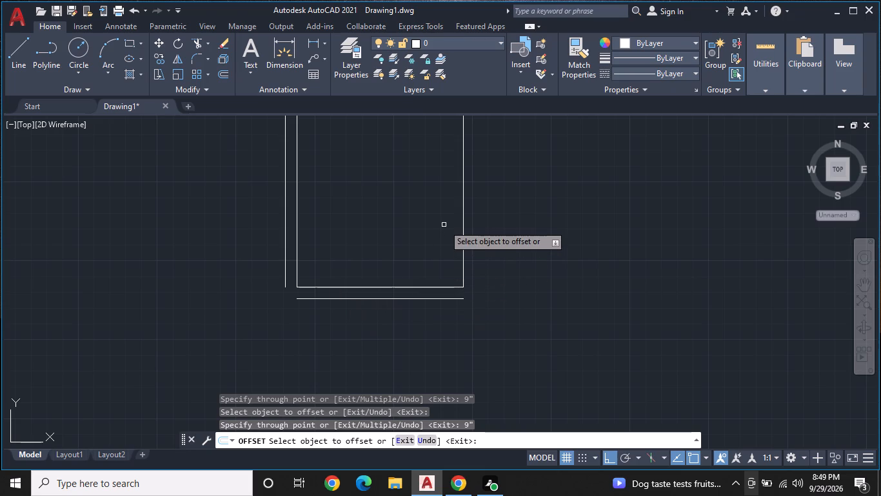
# Offset the 11' wide room's right line 9" outward.
pyautogui.click(462, 232)
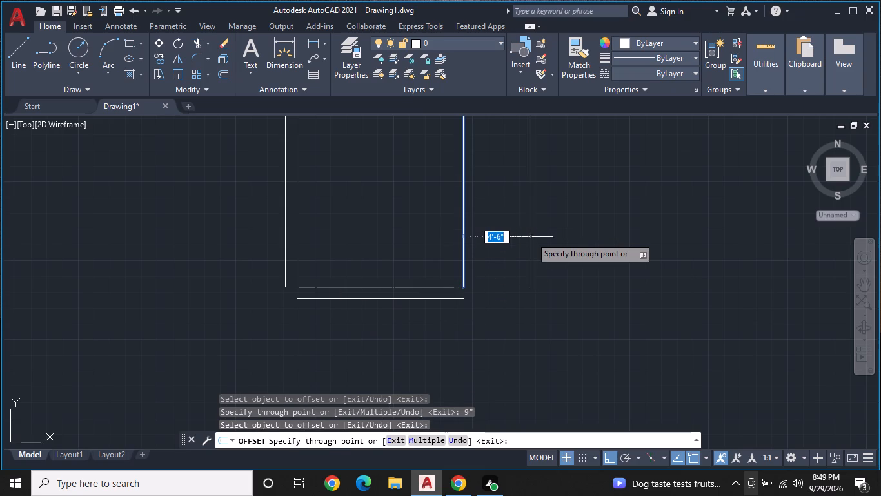
pyautogui.write('9"')
pyautogui.press('Return')
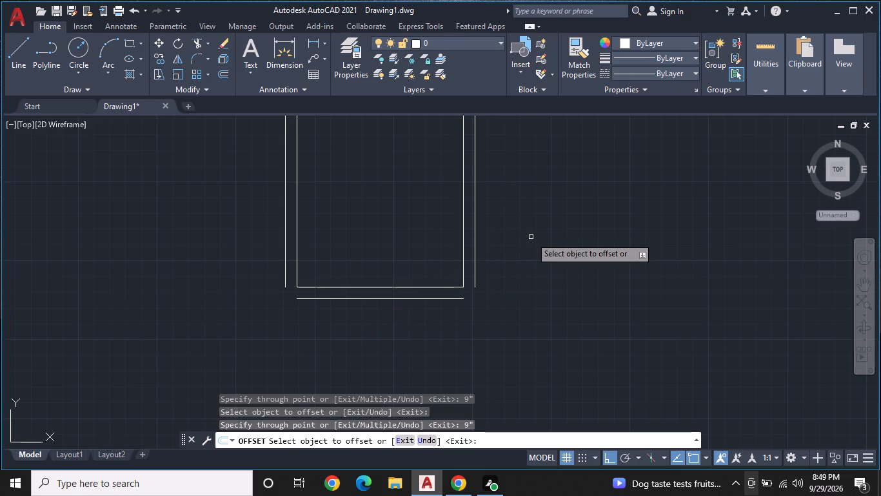
pyautogui.moveTo(540, 219); pyautogui.dragTo(535, 227, button='middle')
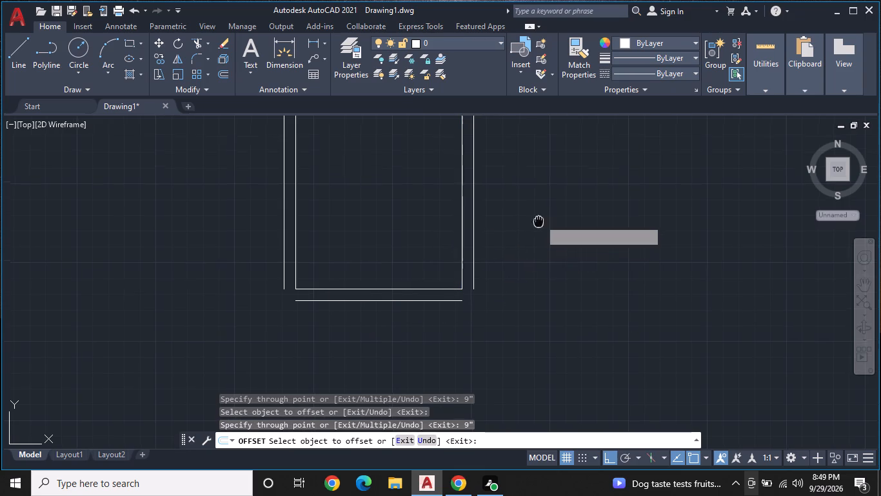
pyautogui.moveTo(535, 227); pyautogui.dragTo(470, 272, button='middle')
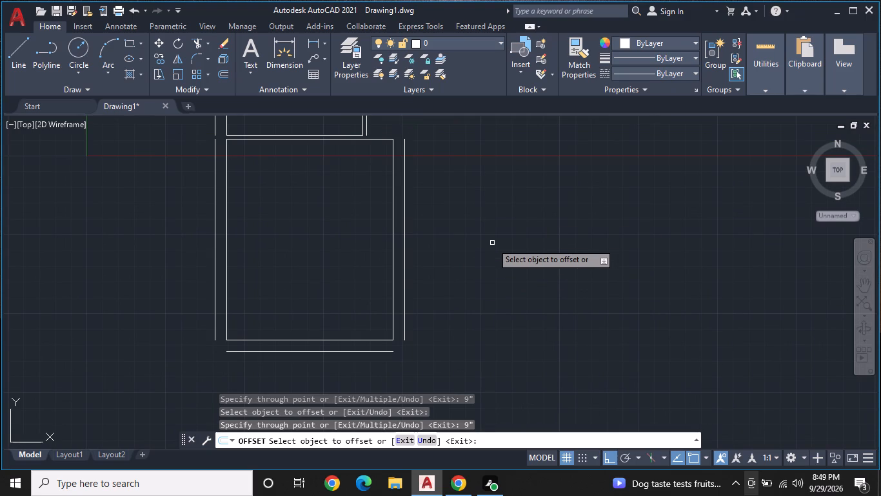
pyautogui.press('Escape')
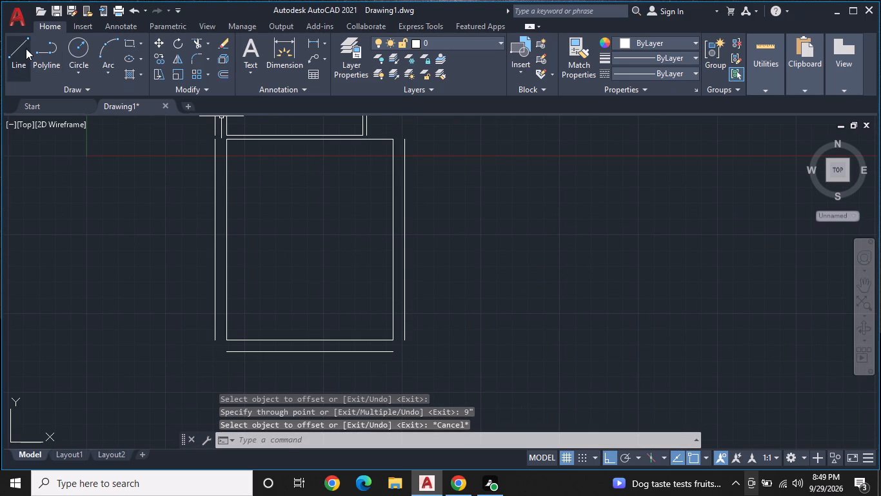
# Draw a line from the bottom end of the offset right wall line, 10' right and 13'6" up, for the adjoining room.
pyautogui.click(26, 48)
pyautogui.click(404, 338)
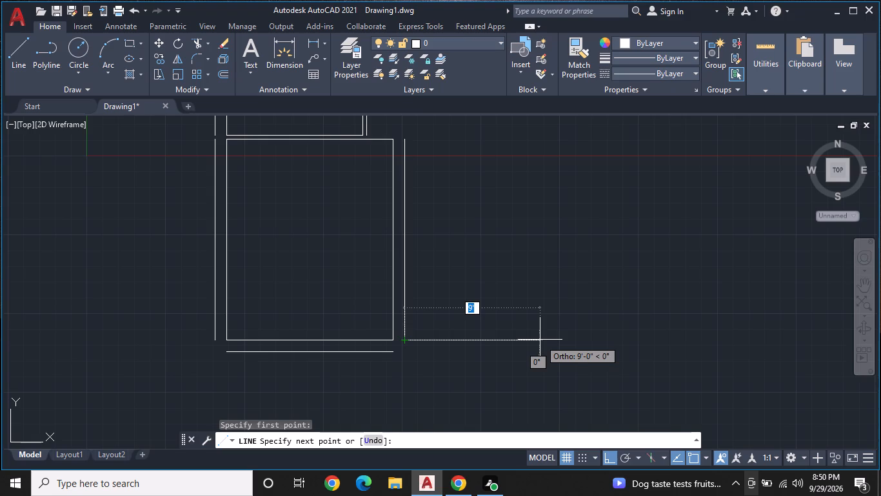
pyautogui.write('10')
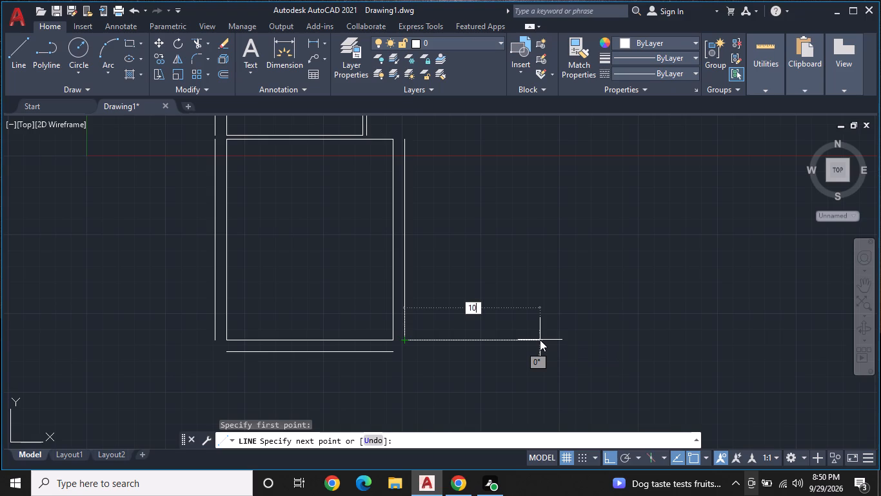
pyautogui.press("'")
pyautogui.press('Return')
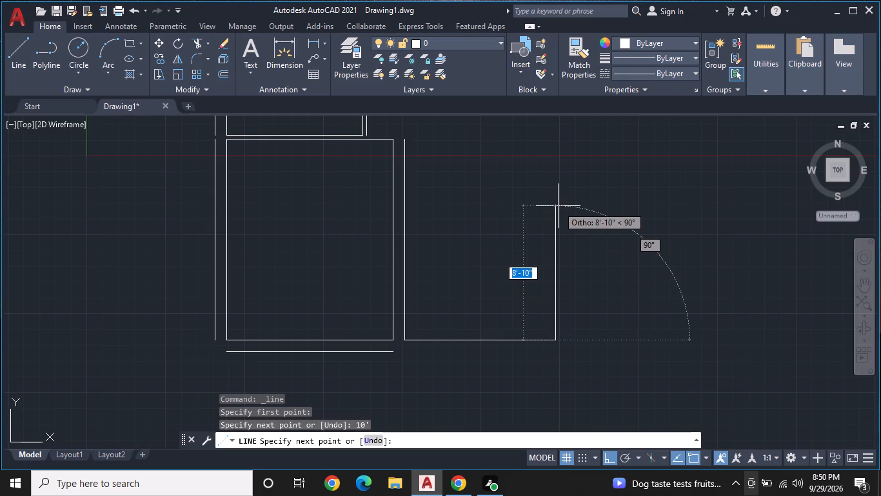
pyautogui.write('13')
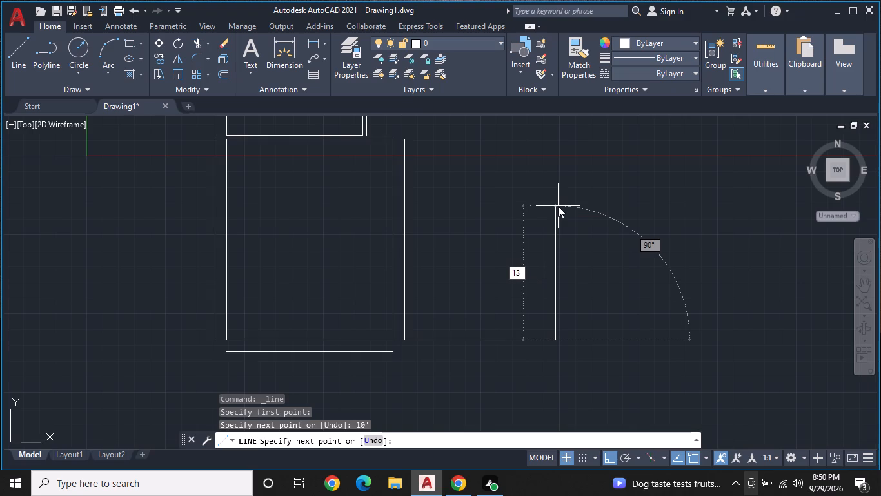
pyautogui.write('\'6"')
pyautogui.press('Return')
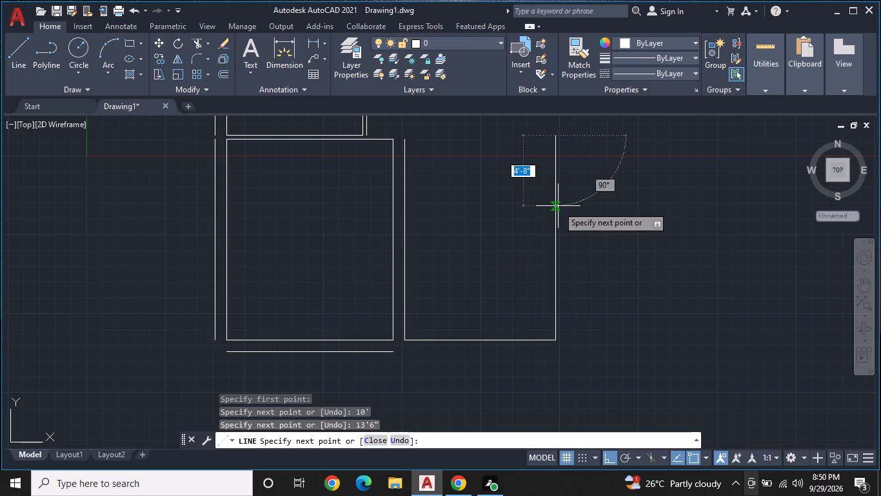
pyautogui.moveTo(538, 192); pyautogui.dragTo(535, 247, button='middle')
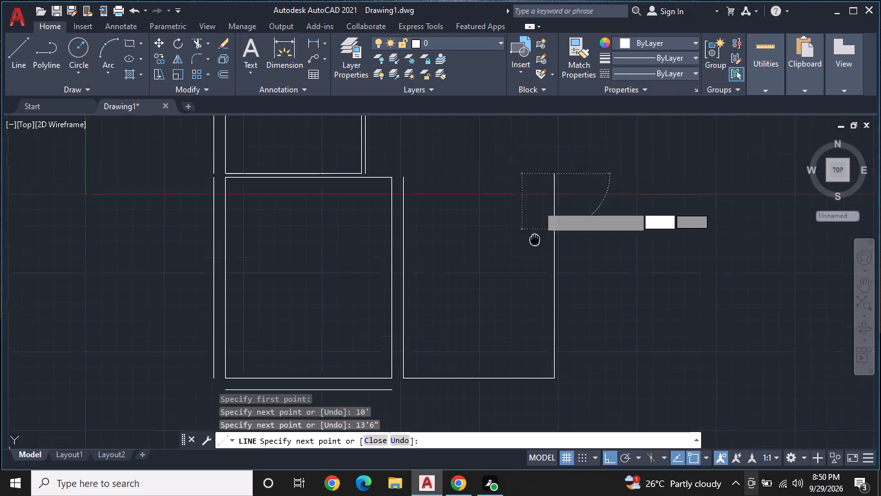
pyautogui.moveTo(535, 247); pyautogui.dragTo(529, 280, button='middle')
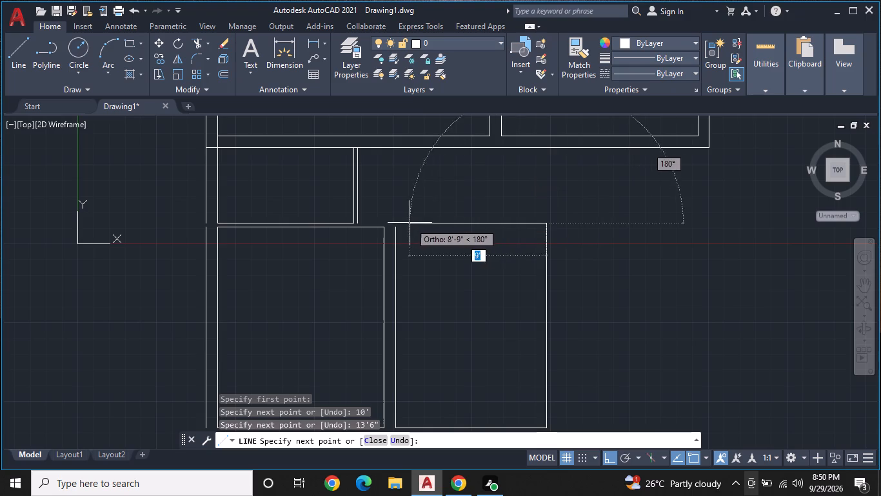
pyautogui.scroll(1, 395, 227)
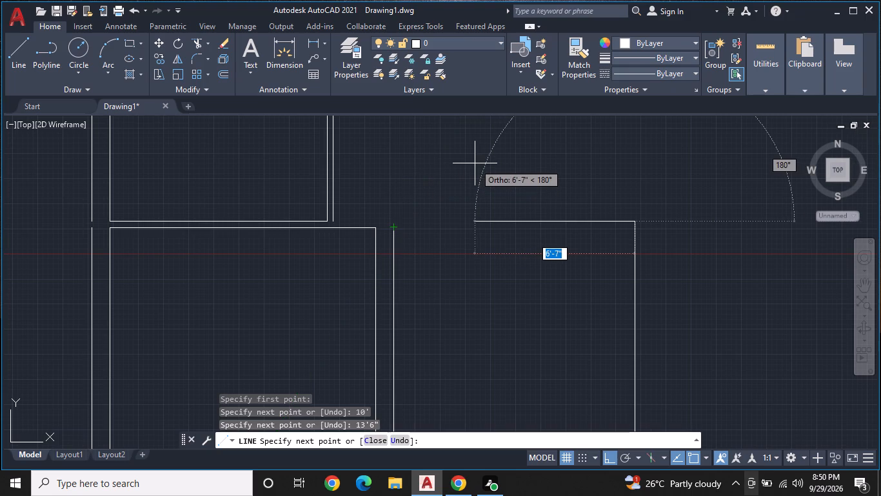
pyautogui.press('Escape')
# Draw a line from the 10' wide room's lower-left corner, 5'1" up and across to its right line.
pyautogui.moveTo(463, 202); pyautogui.dragTo(470, 162, button='middle')
pyautogui.scroll(-2, 471, 161)
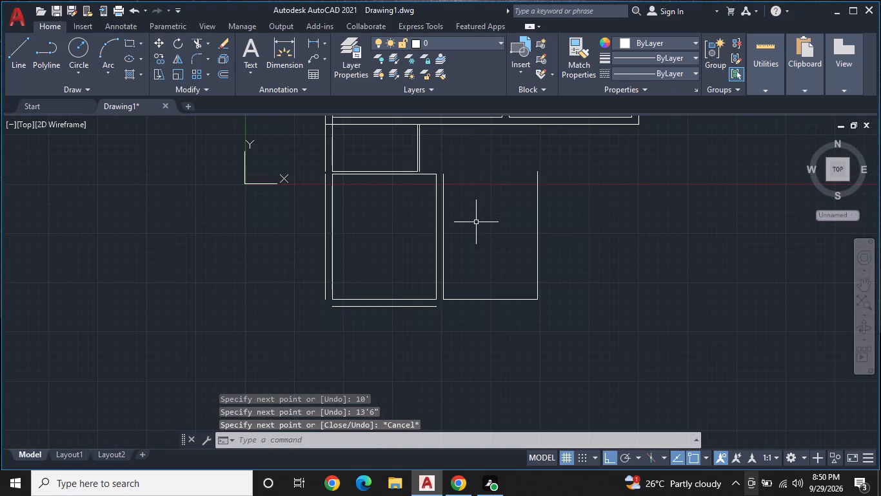
pyautogui.scroll(1, 476, 222)
pyautogui.press('space')
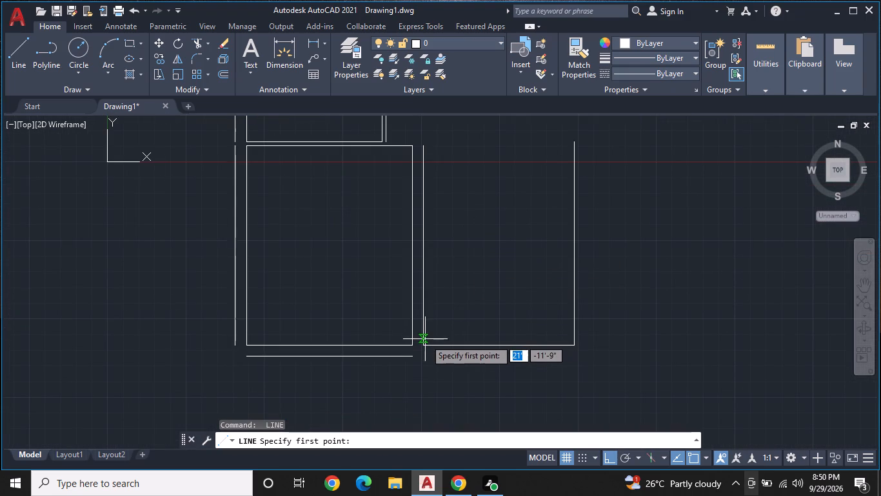
pyautogui.click(425, 343)
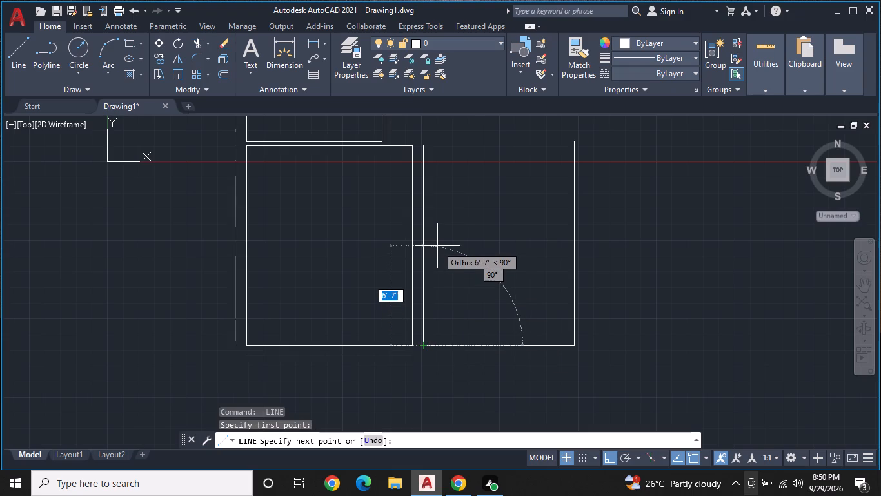
pyautogui.press('5')
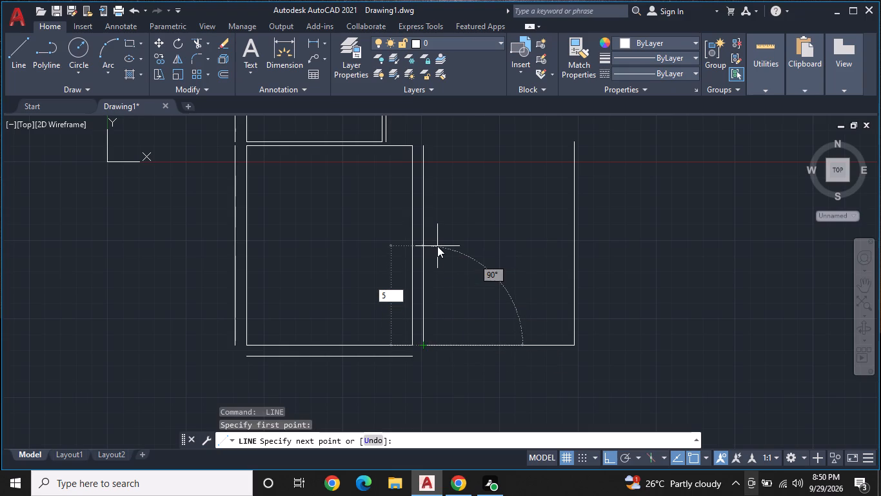
pyautogui.press("'")
pyautogui.write('1"')
pyautogui.press('Return')
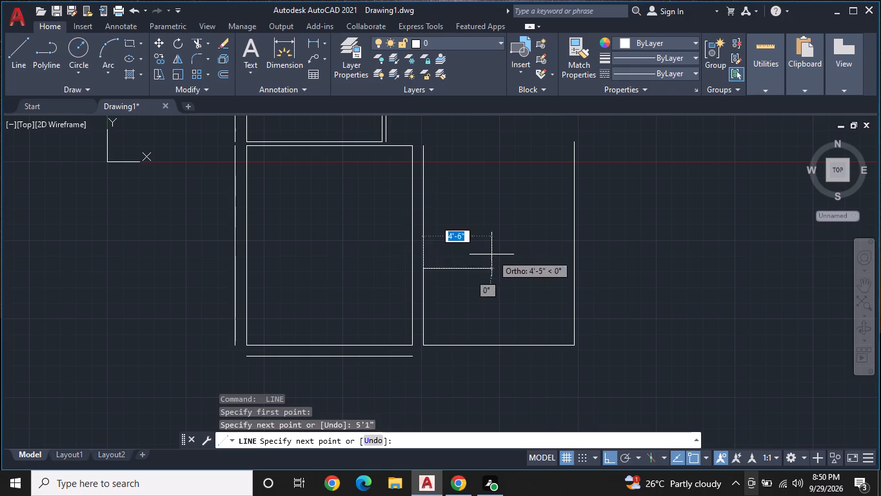
pyautogui.click(578, 266)
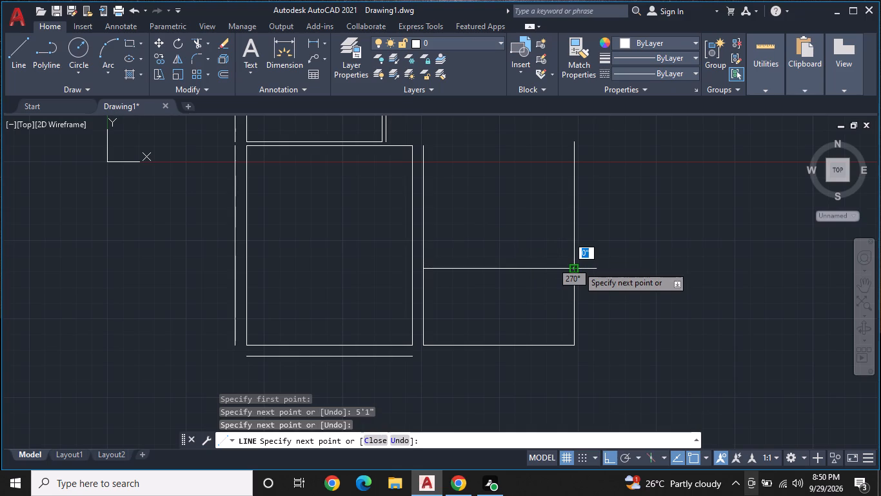
pyautogui.press('Escape')
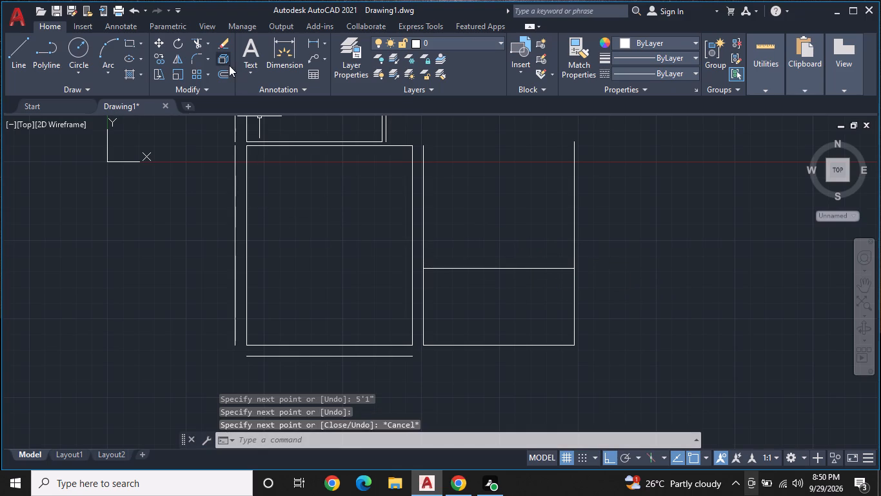
# Offset the 10' wide room's horizontal dividing line 9" upward.
pyautogui.click(219, 69)
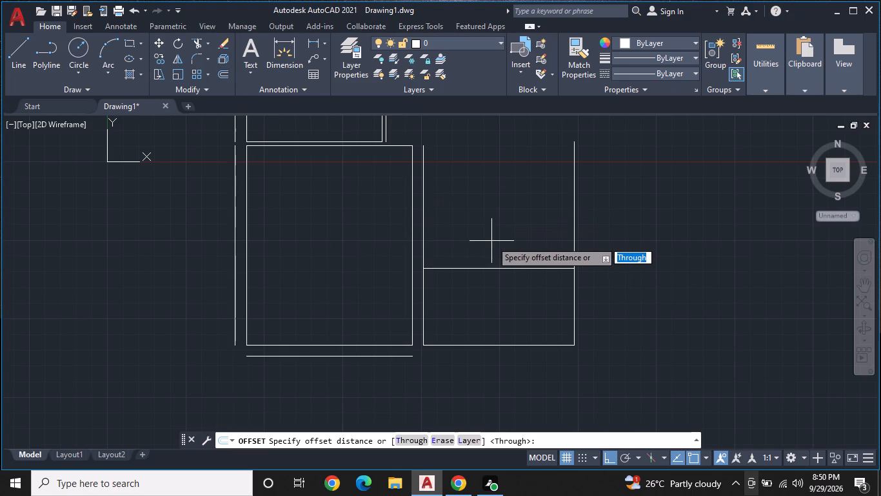
pyautogui.write("9'")
pyautogui.press('Return')
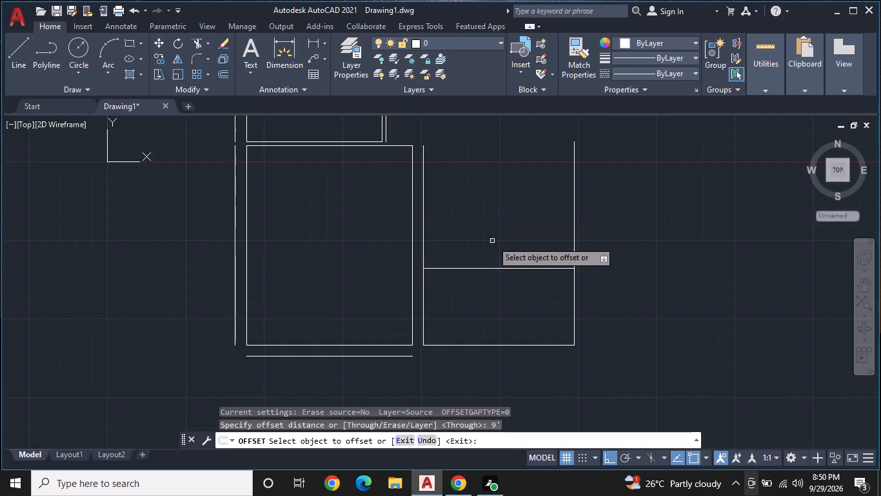
pyautogui.click(509, 269)
pyautogui.write('9"')
pyautogui.press('Return')
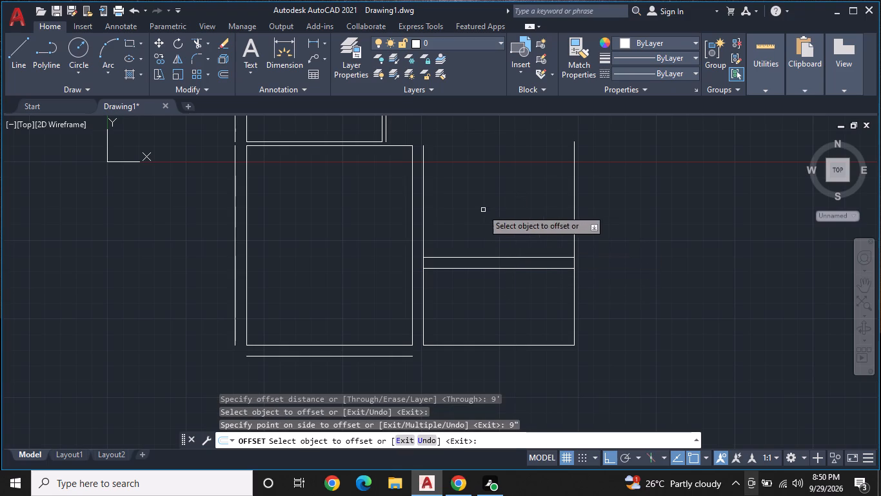
# Offset the 10' wide room's bottom line 9" downward.
pyautogui.click(493, 347)
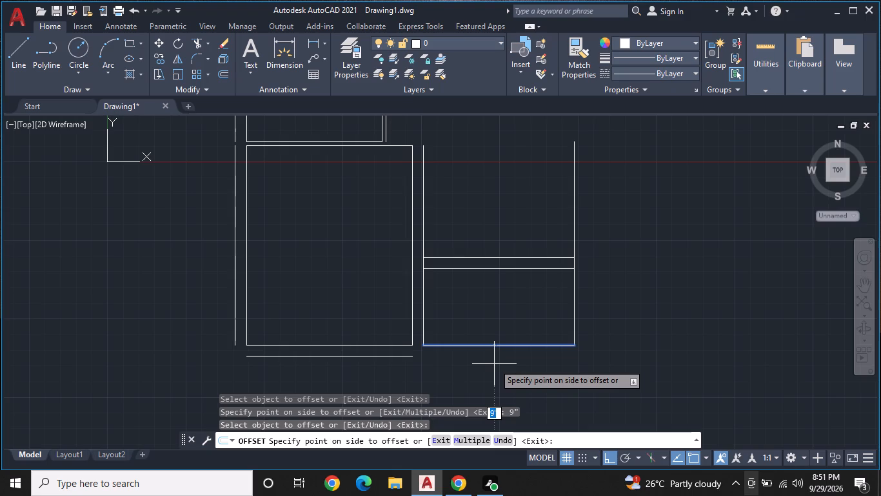
pyautogui.write('9"')
pyautogui.press('Return')
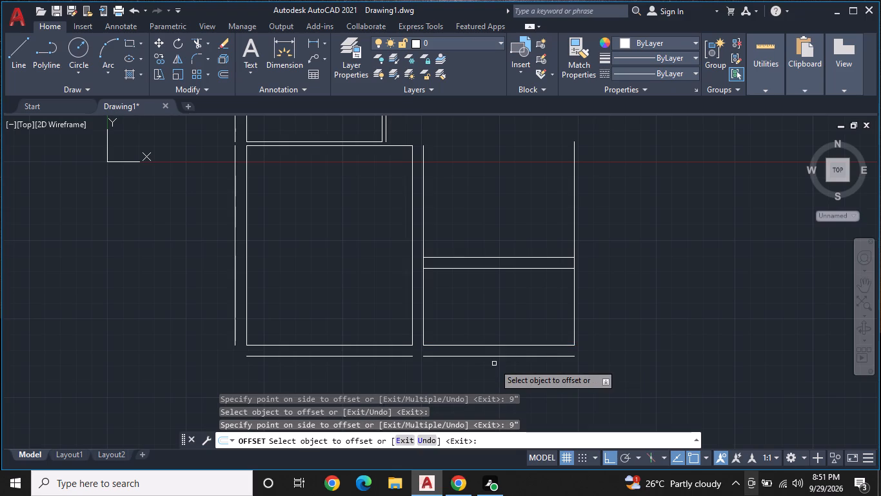
# Offset the 10' wide room's right line 9" outward and finish the Offset command.
pyautogui.click(574, 326)
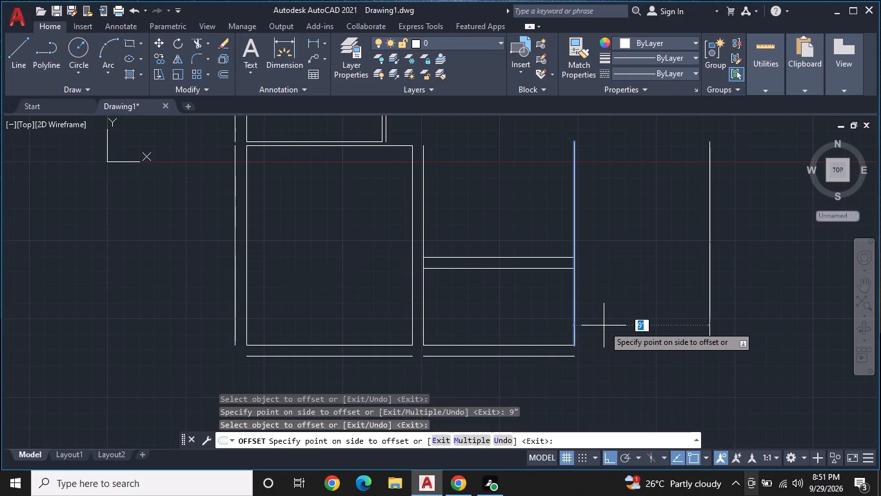
pyautogui.write('9"')
pyautogui.press('Return')
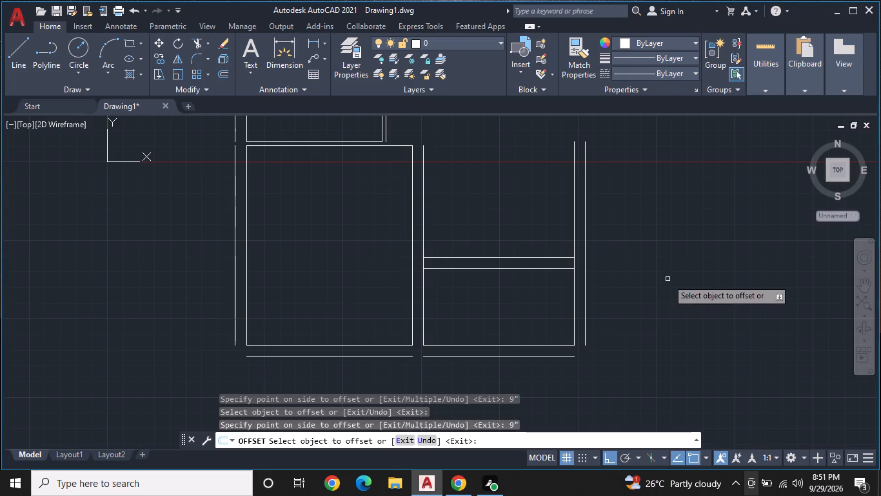
pyautogui.moveTo(668, 279); pyautogui.dragTo(450, 296, button='middle')
pyautogui.scroll(-1, 450, 294)
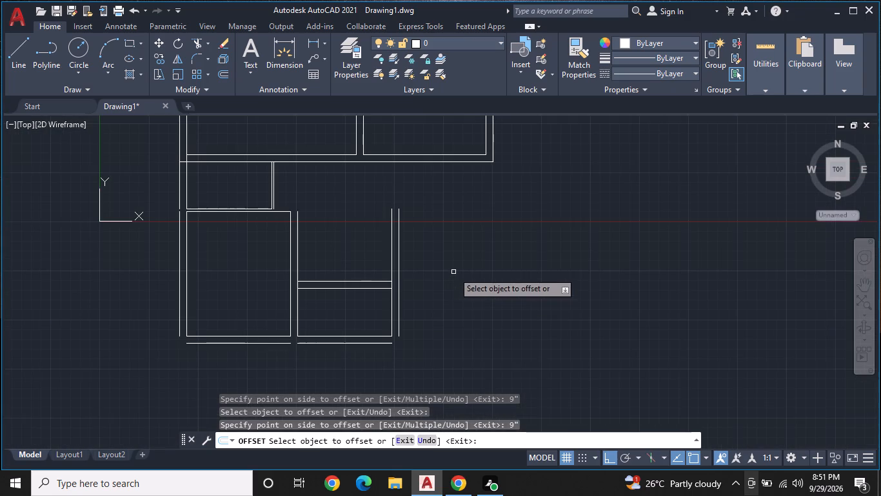
pyautogui.moveTo(453, 272); pyautogui.dragTo(464, 289, button='middle')
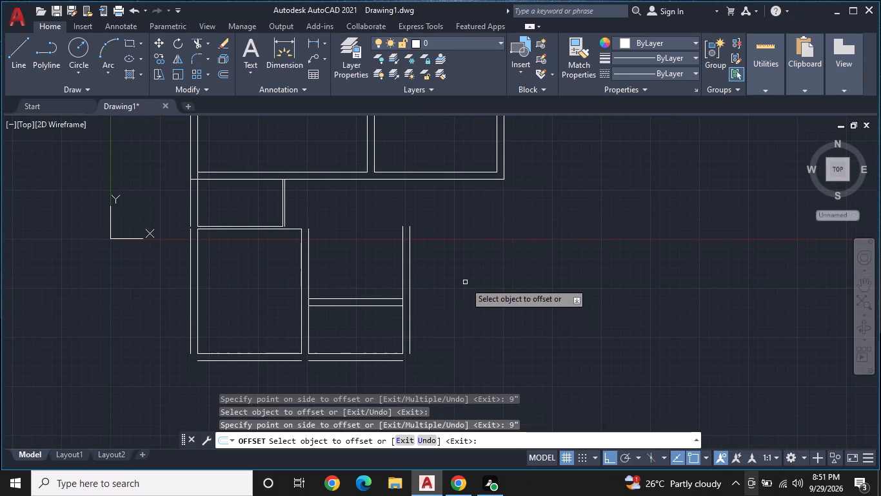
pyautogui.press('Escape')
# Draw an 8'x5' room below the 13'x10' room, from its inner lower-right corner through the wall, 5' down, 8' left and up to the wall.
pyautogui.moveTo(479, 265); pyautogui.dragTo(401, 289, button='middle')
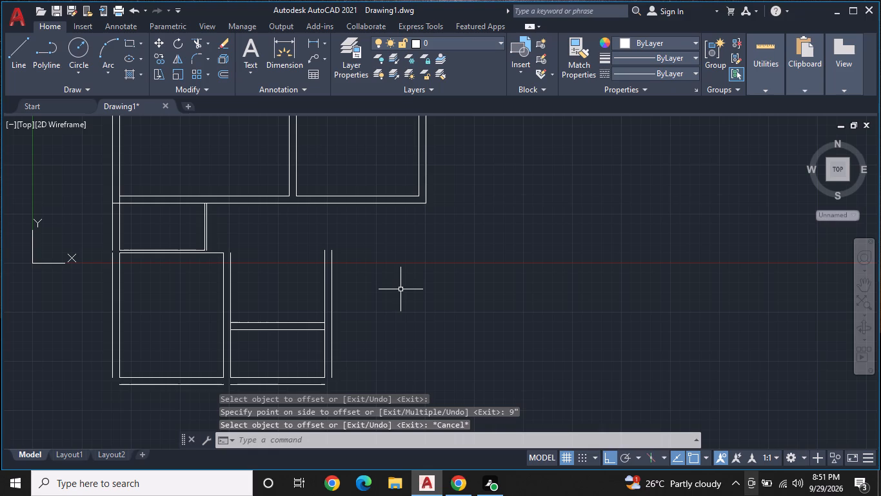
pyautogui.moveTo(410, 281); pyautogui.dragTo(439, 344, button='middle')
pyautogui.moveTo(526, 269); pyautogui.dragTo(499, 286, button='middle')
pyautogui.moveTo(494, 287); pyautogui.dragTo(557, 255, button='middle')
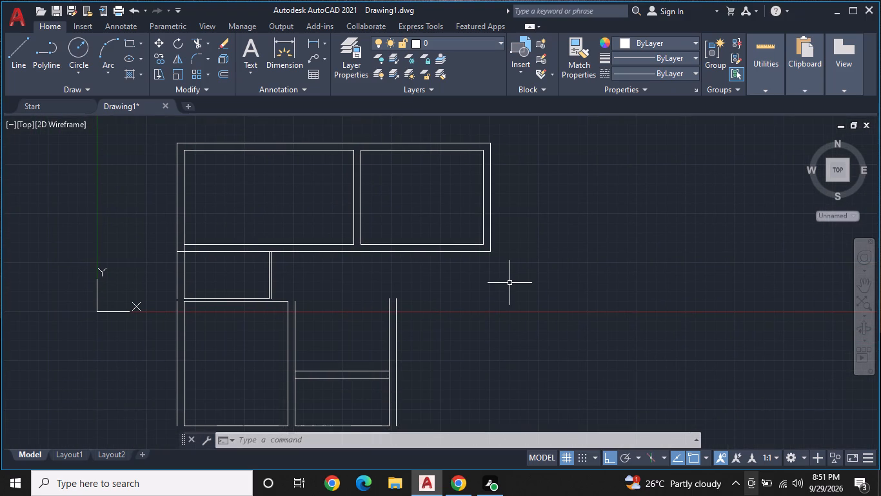
pyautogui.moveTo(510, 283); pyautogui.dragTo(551, 272, button='middle')
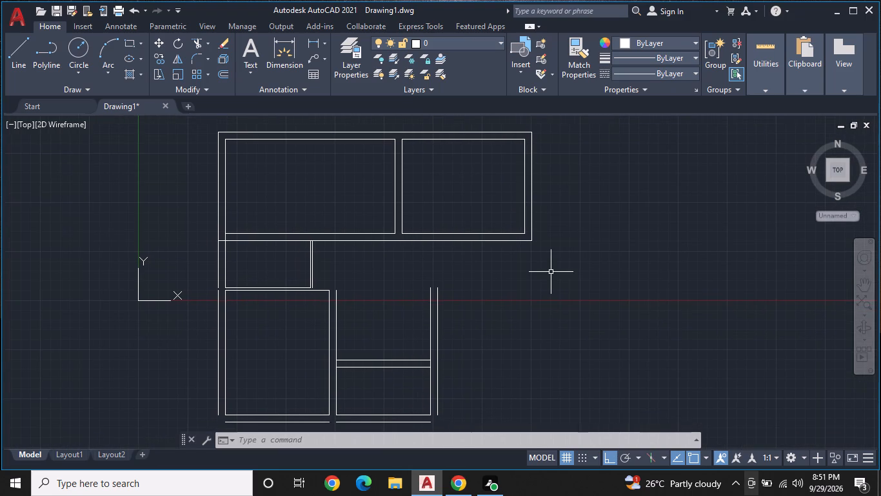
pyautogui.scroll(1, 541, 279)
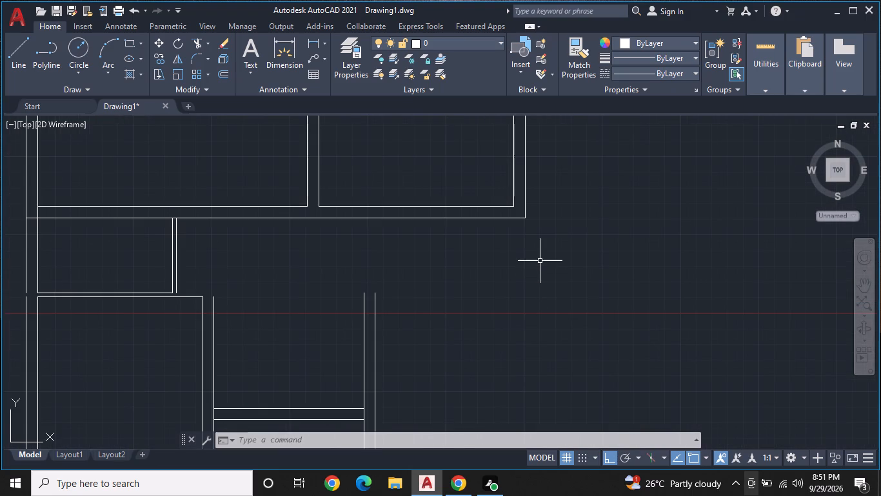
pyautogui.write('L')
pyautogui.press('space')
pyautogui.click(511, 203)
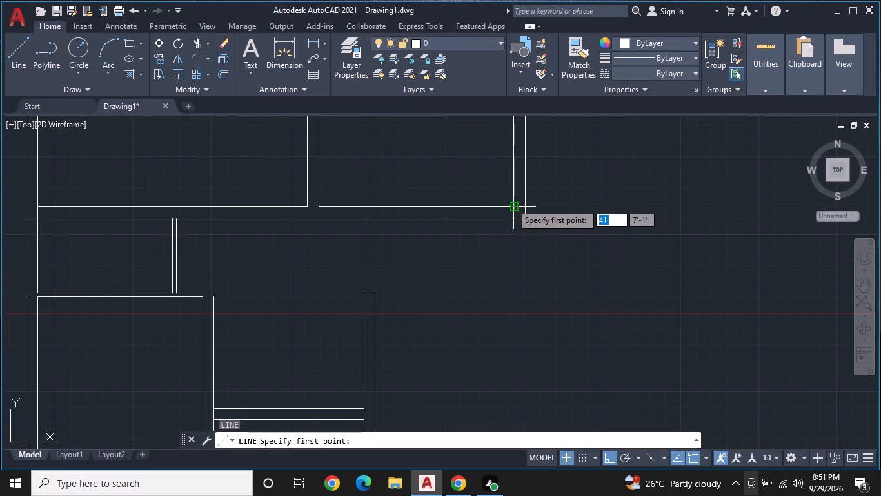
pyautogui.scroll(2, 514, 221)
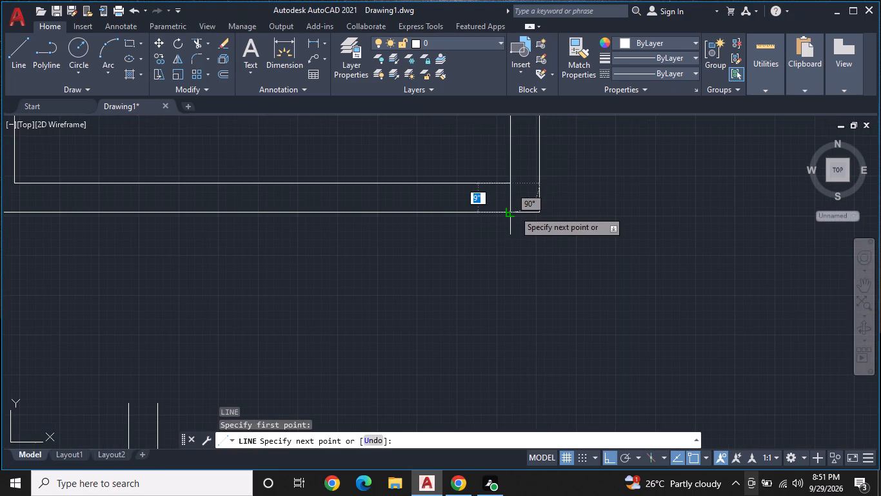
pyautogui.click(514, 211)
pyautogui.moveTo(511, 272); pyautogui.dragTo(510, 235, button='middle')
pyautogui.scroll(-1, 510, 234)
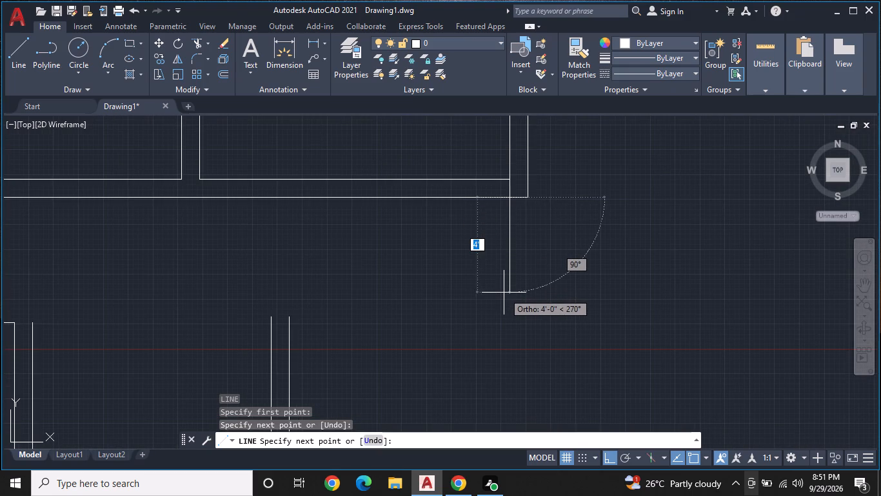
pyautogui.write("5'")
pyautogui.press('Return')
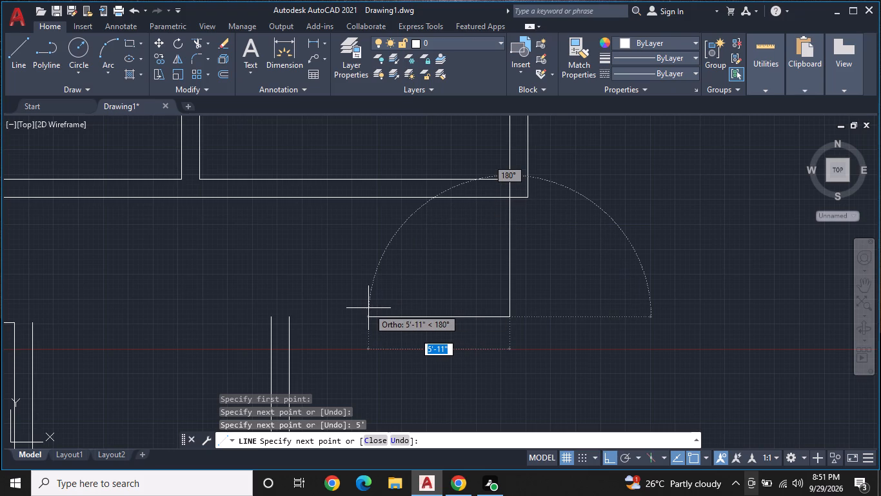
pyautogui.write("8'")
pyautogui.press('Return')
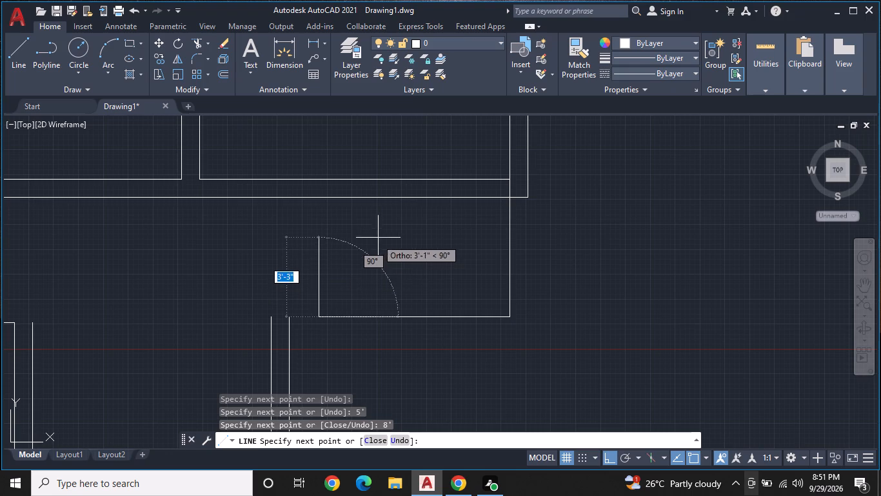
pyautogui.click(319, 200)
pyautogui.press('space')
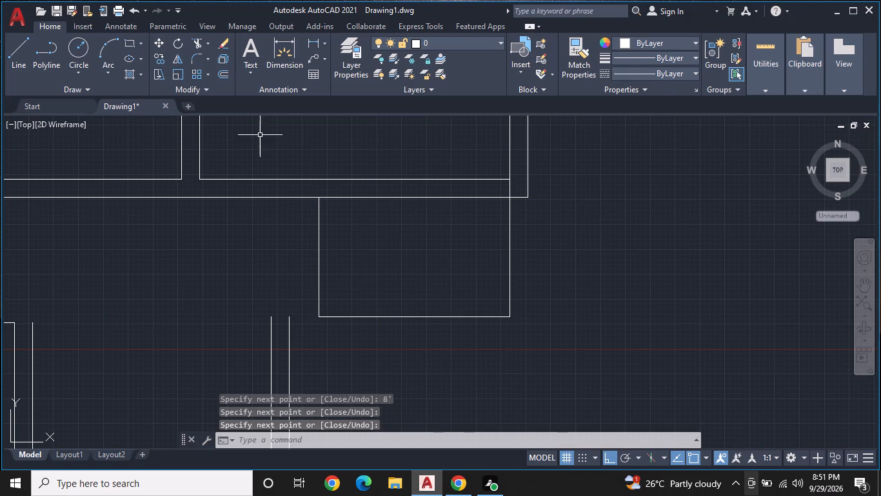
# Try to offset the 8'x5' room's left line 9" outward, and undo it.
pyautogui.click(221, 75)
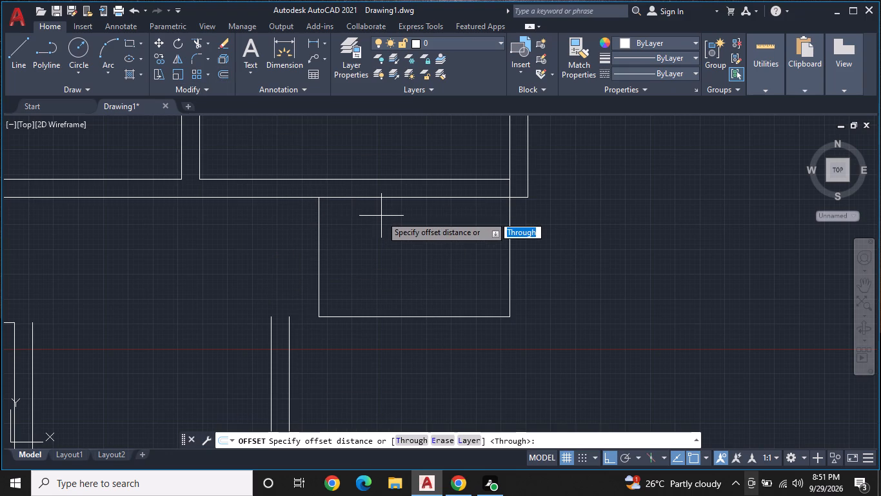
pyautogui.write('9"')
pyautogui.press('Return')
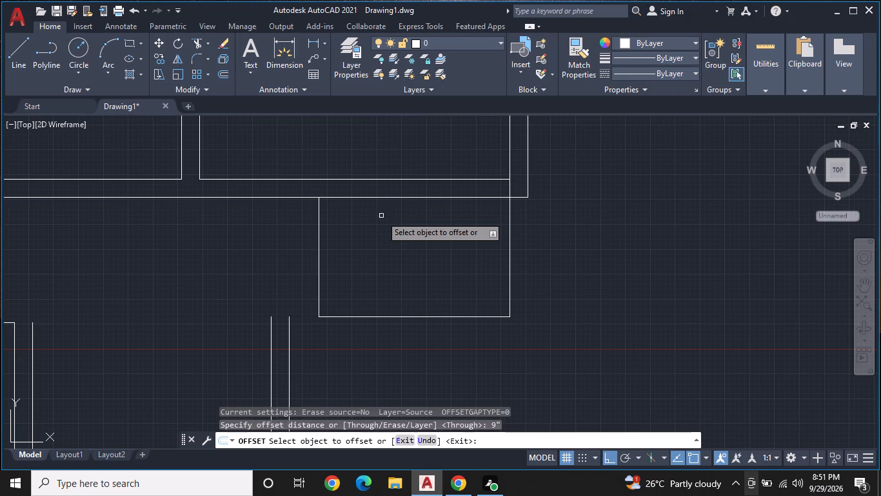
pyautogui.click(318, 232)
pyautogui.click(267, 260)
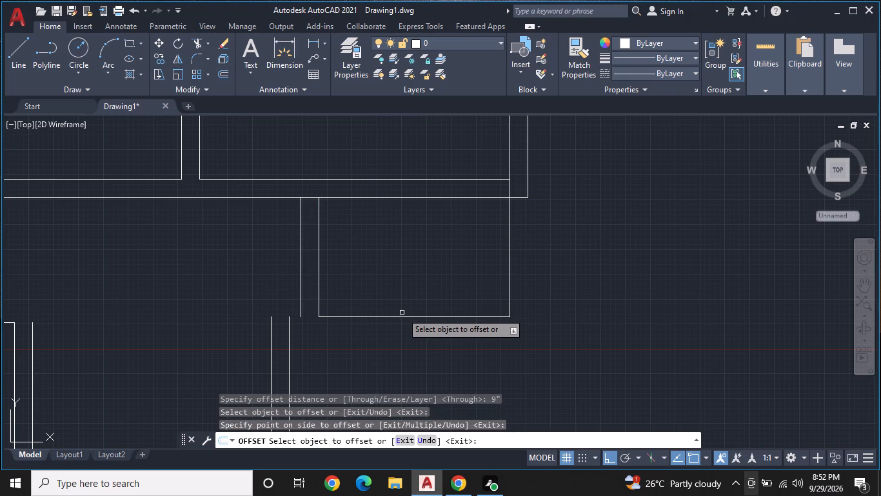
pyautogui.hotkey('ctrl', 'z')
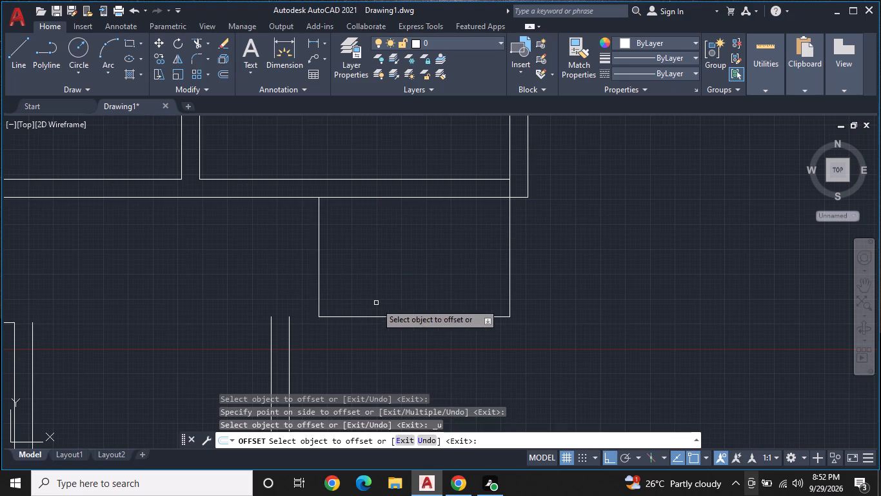
# Offset the 8'x5' room's left line 3" outward.
pyautogui.click(319, 271)
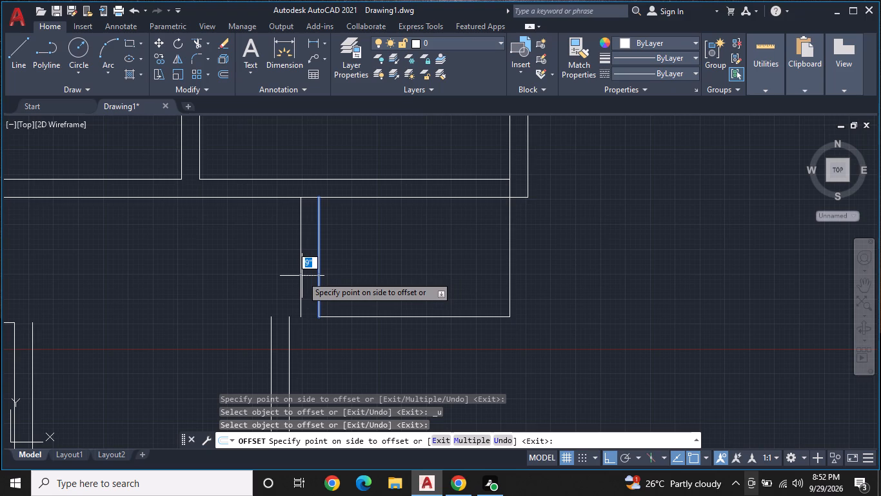
pyautogui.write('3"')
pyautogui.press('Return')
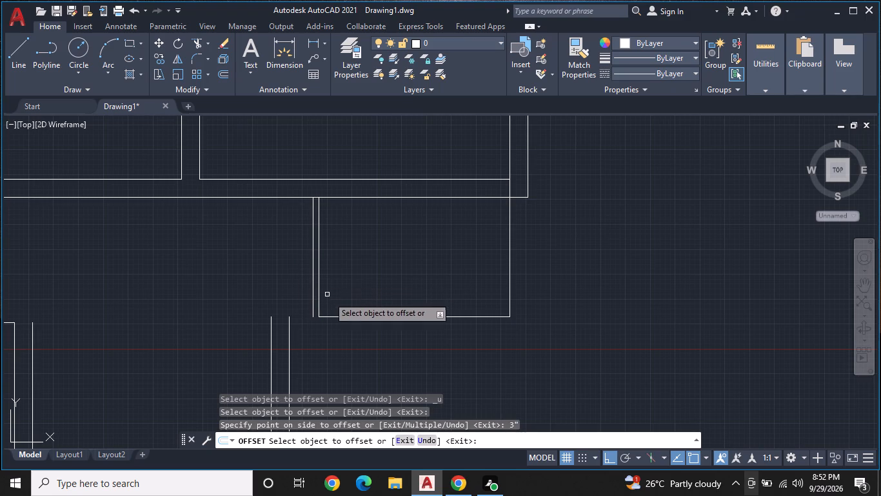
# Offset the 8'x5' room's bottom line 3" downward.
pyautogui.click(367, 318)
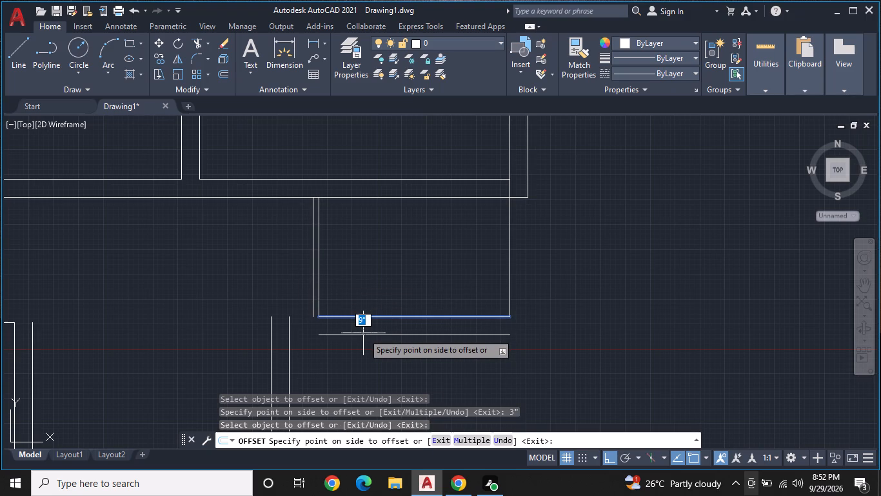
pyautogui.write('3"')
pyautogui.press('Return')
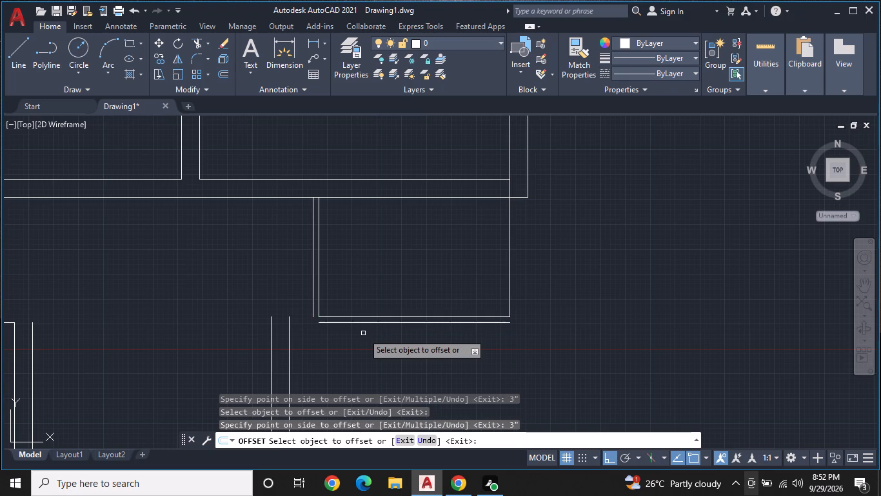
# Offset the 8'x5' room's right line 9" outward.
pyautogui.click(509, 247)
pyautogui.click(557, 252)
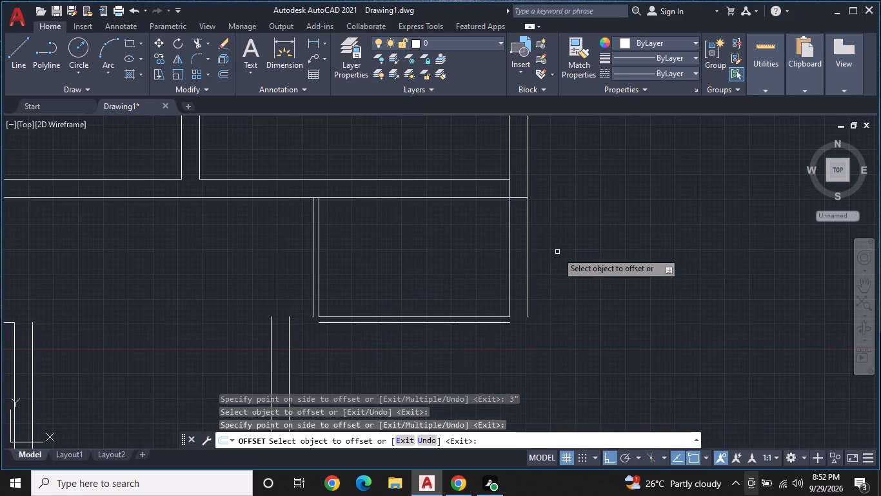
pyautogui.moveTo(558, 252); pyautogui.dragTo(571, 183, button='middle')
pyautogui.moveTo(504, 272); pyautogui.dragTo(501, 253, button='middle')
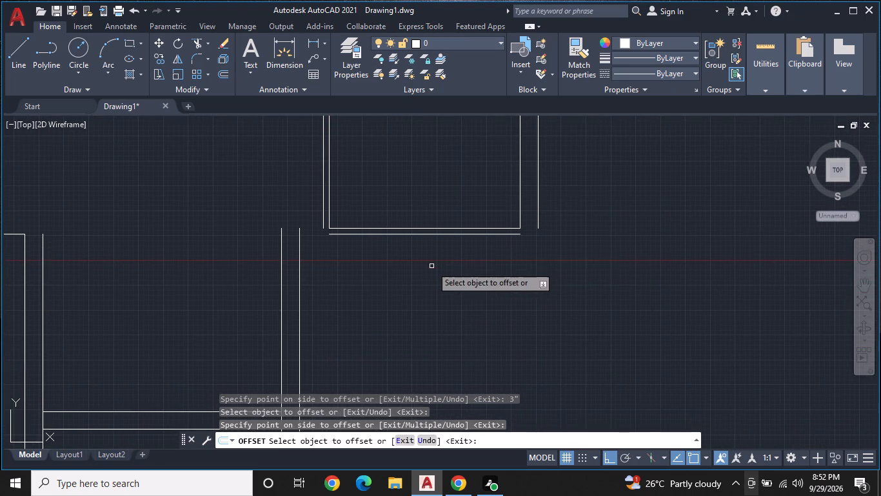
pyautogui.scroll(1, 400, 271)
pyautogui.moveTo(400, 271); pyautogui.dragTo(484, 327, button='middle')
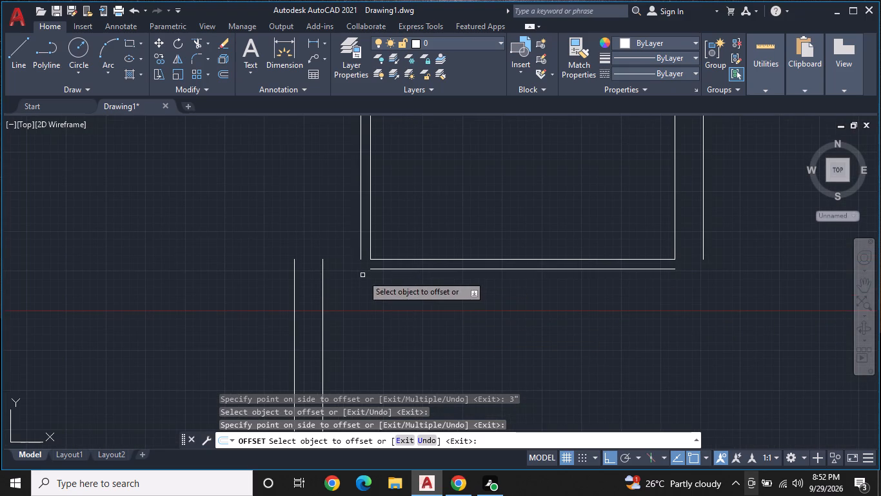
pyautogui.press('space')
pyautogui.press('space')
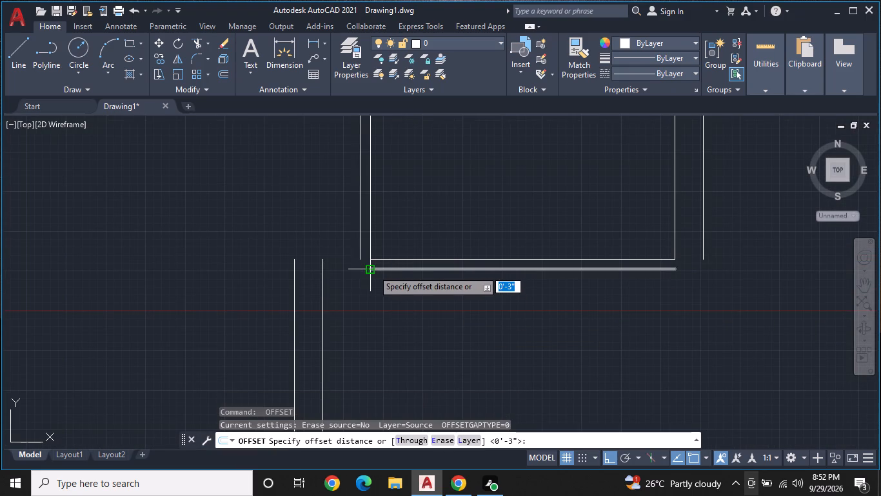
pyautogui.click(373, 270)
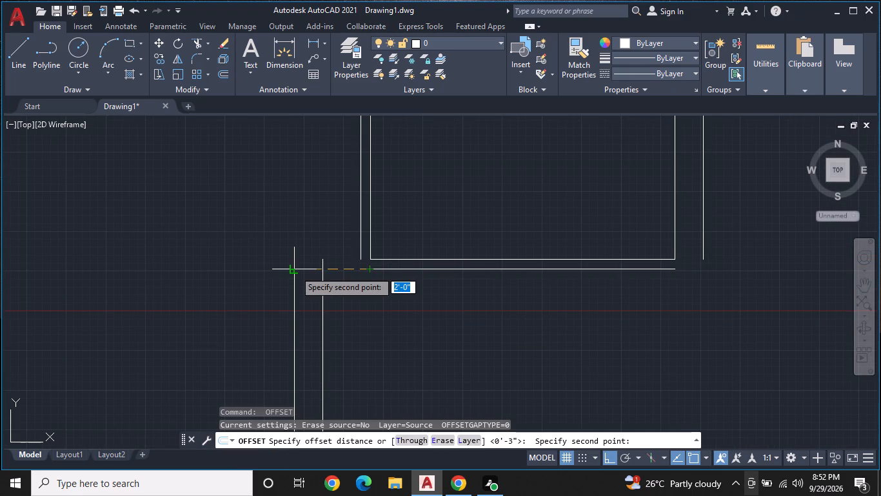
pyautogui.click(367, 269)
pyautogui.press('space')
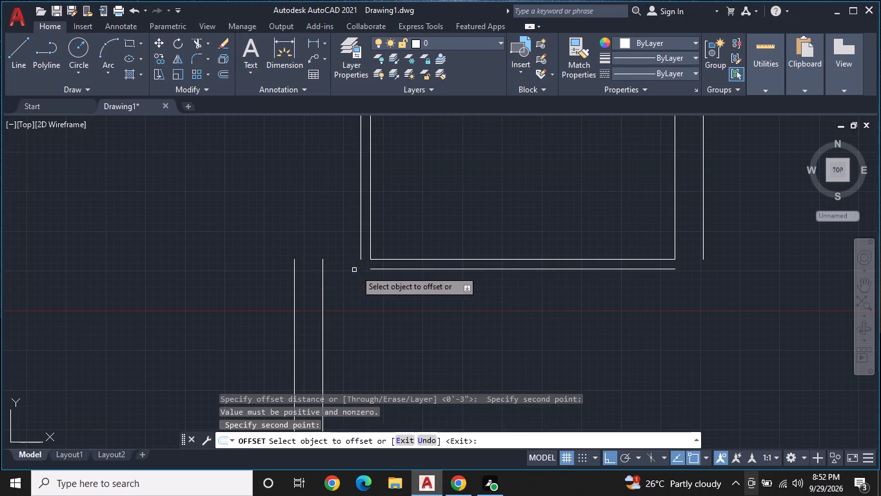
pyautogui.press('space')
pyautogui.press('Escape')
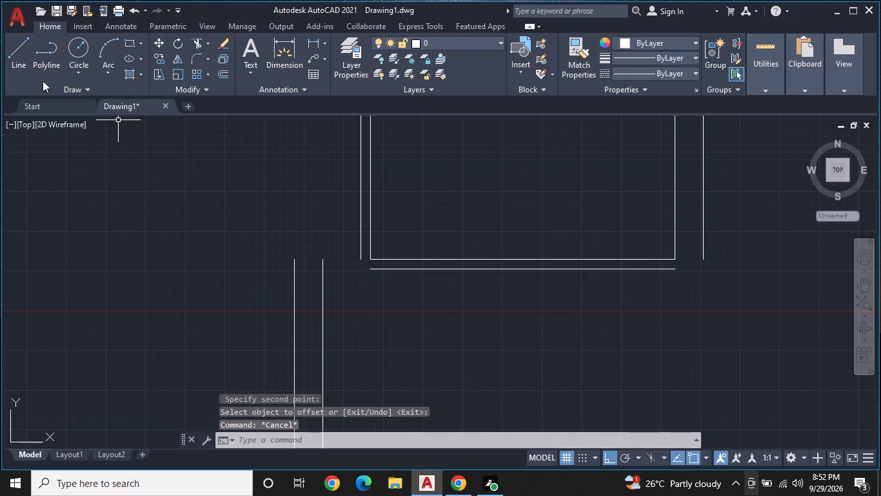
# Draw a horizontal line about 2' long from the left end of the 8'x5' room's lower offset line to the adjoining wall's outer-left line.
pyautogui.click(15, 52)
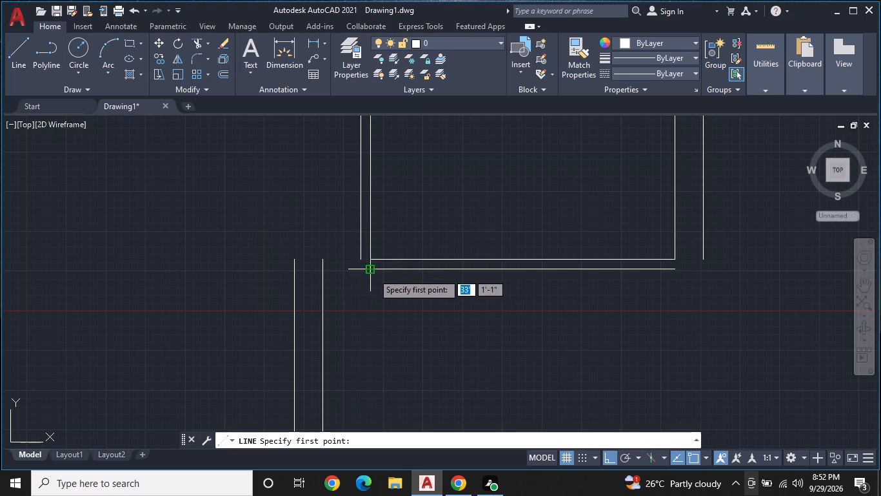
pyautogui.click(373, 273)
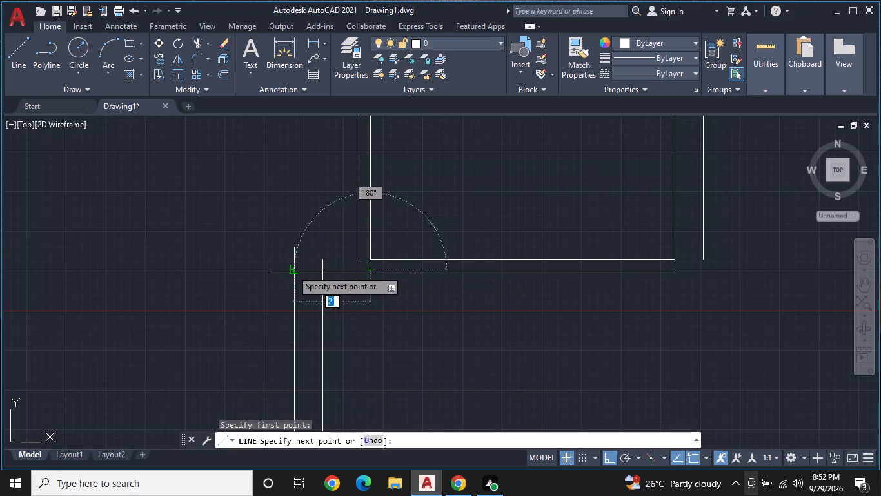
pyautogui.click(292, 270)
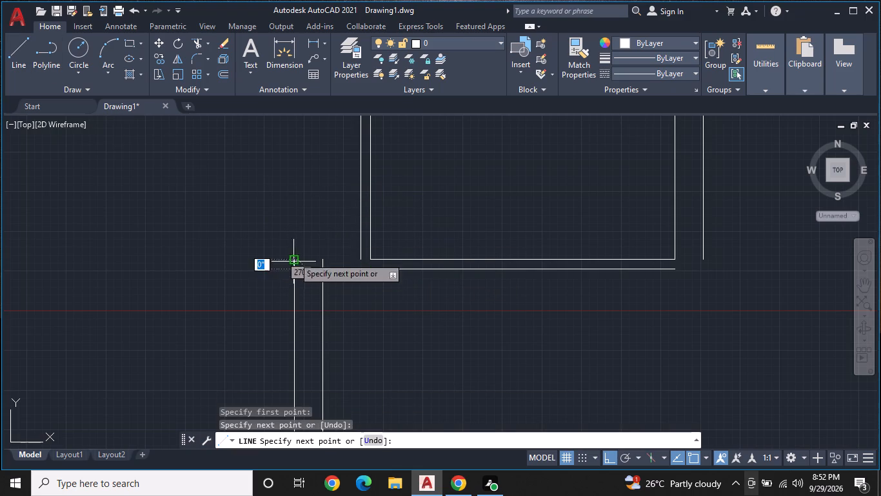
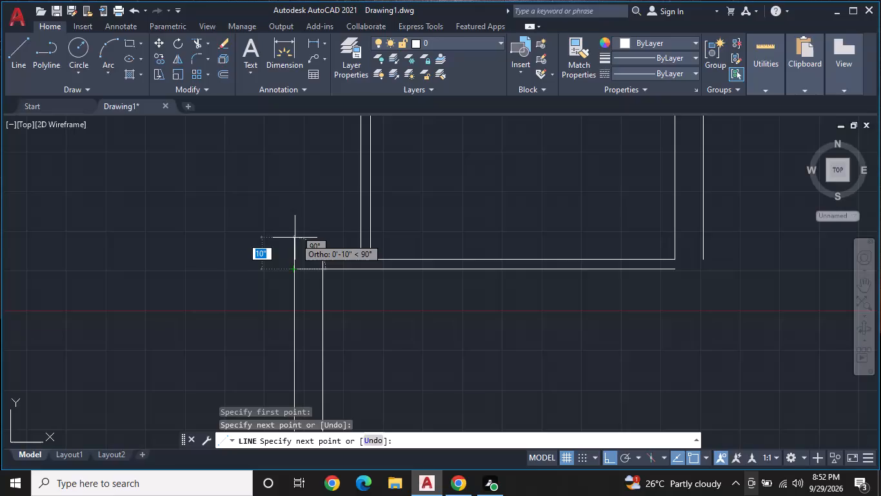
# Continue the line 3" upward and horizontally to the lower end of the 8'x5' room's left offset line.
pyautogui.write('3"')
pyautogui.press('Return')
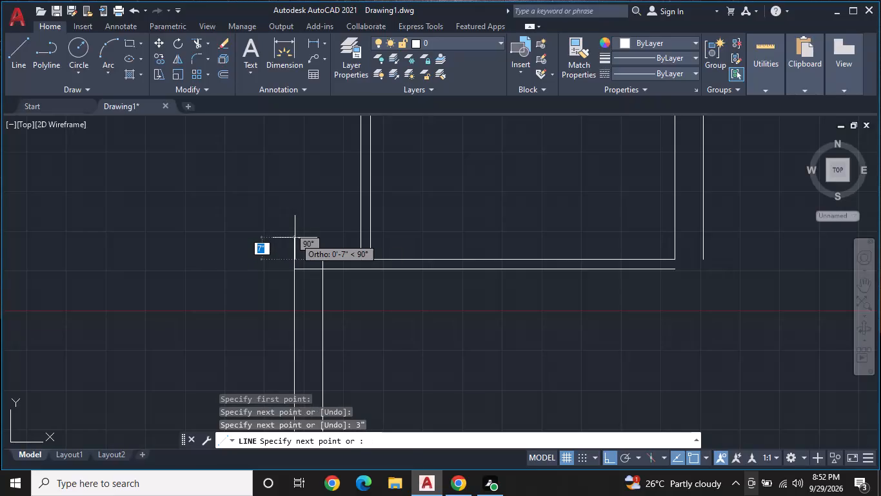
pyautogui.scroll(2, 335, 263)
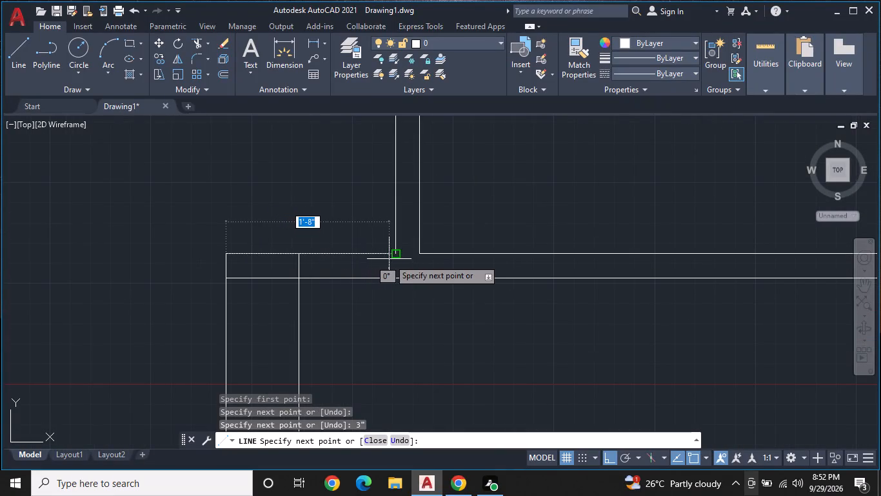
pyautogui.click(395, 251)
pyautogui.press('Escape')
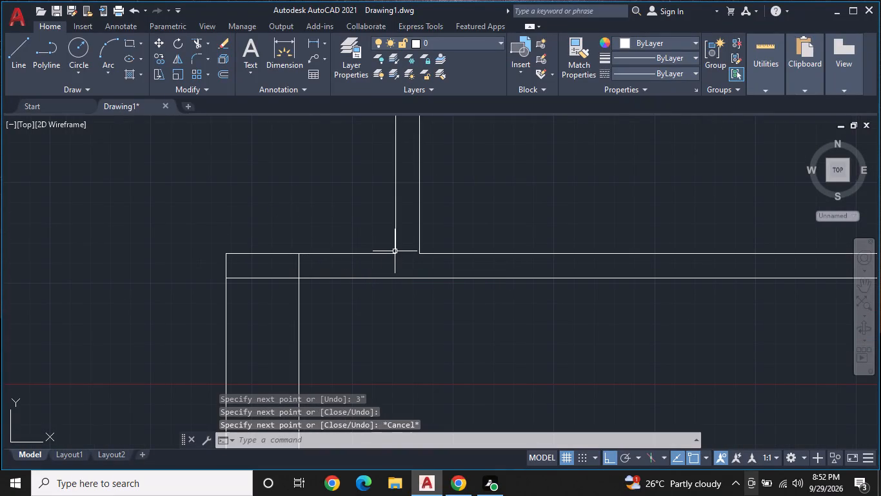
# Trim the short piece of the adjoining wall's inner line between the two horizontal partition lines below the 8'x5' room.
pyautogui.moveTo(386, 260); pyautogui.dragTo(402, 223, button='middle')
pyautogui.scroll(-1, 402, 223)
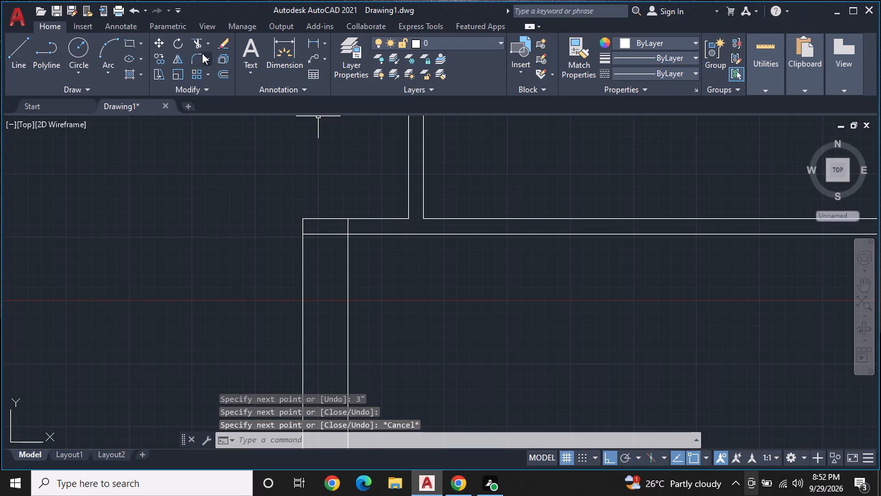
pyautogui.click(199, 46)
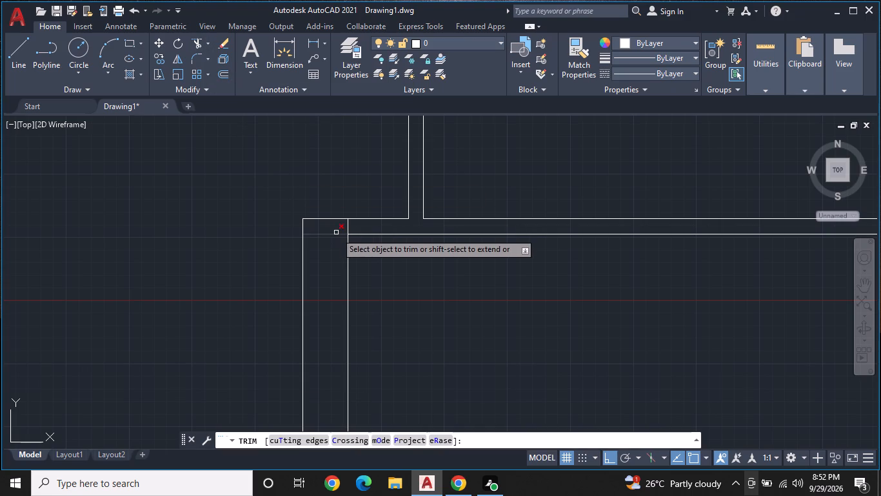
pyautogui.click(346, 231)
pyautogui.moveTo(367, 267); pyautogui.dragTo(399, 223, button='middle')
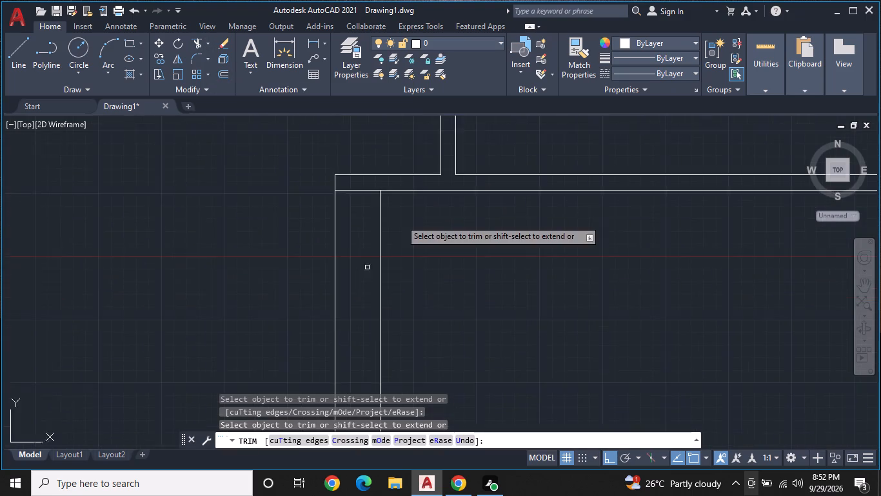
pyautogui.scroll(-2, 401, 220)
pyautogui.moveTo(439, 243); pyautogui.dragTo(362, 246, button='middle')
pyautogui.press('Escape')
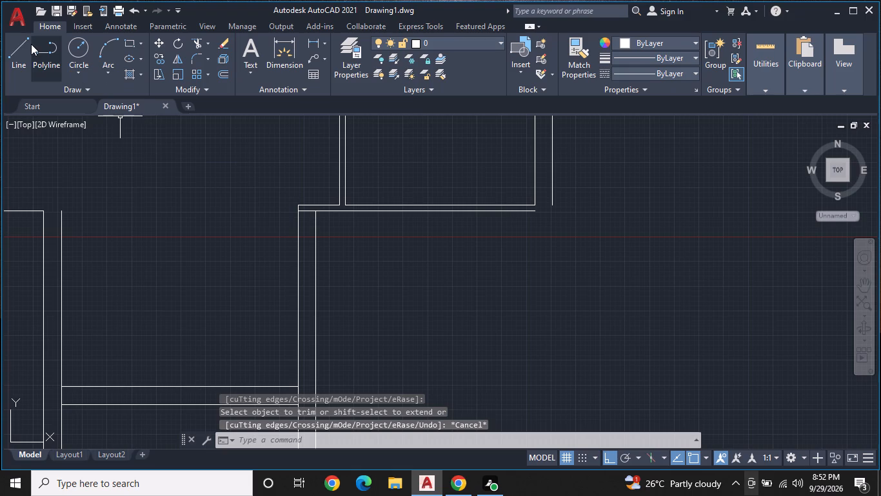
# Draw a room below the 8'x5' room: 8'6" down from the lower partition line's right end, 9'4" left, and back up to that line.
pyautogui.click(10, 46)
pyautogui.click(533, 217)
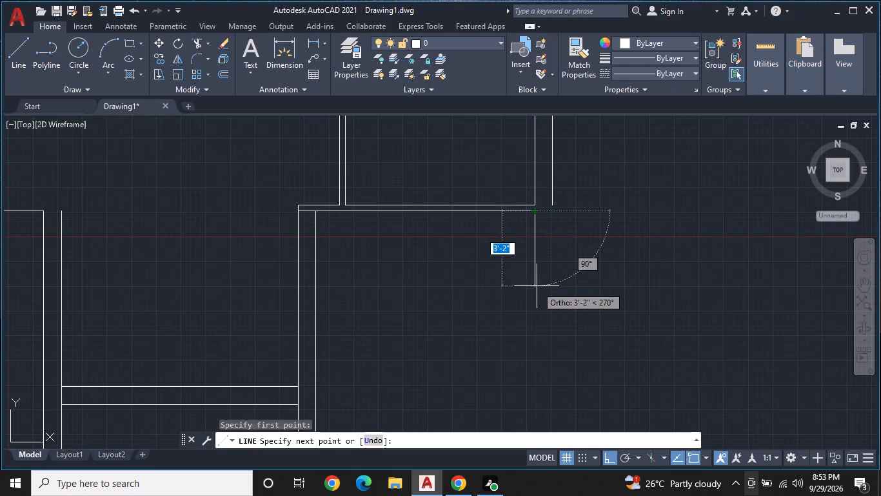
pyautogui.write("8'6")
pyautogui.hotkey('shift', '"')
pyautogui.press('Return')
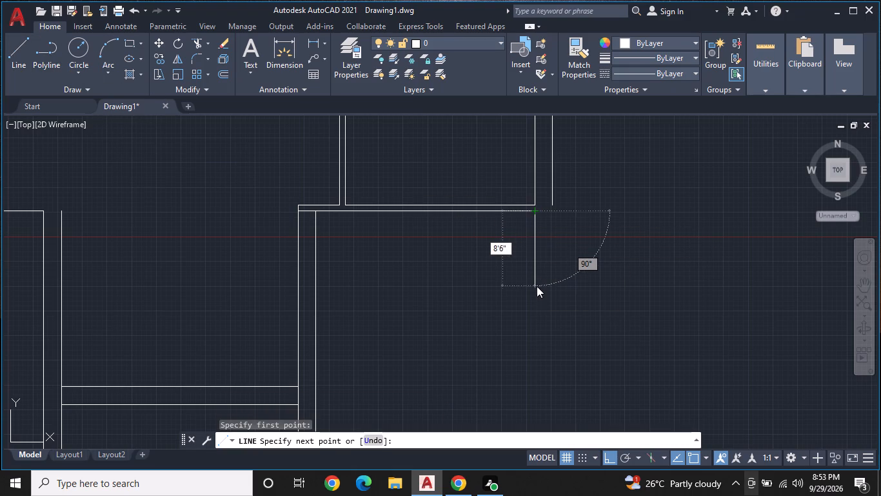
pyautogui.moveTo(533, 298); pyautogui.dragTo(542, 205, button='middle')
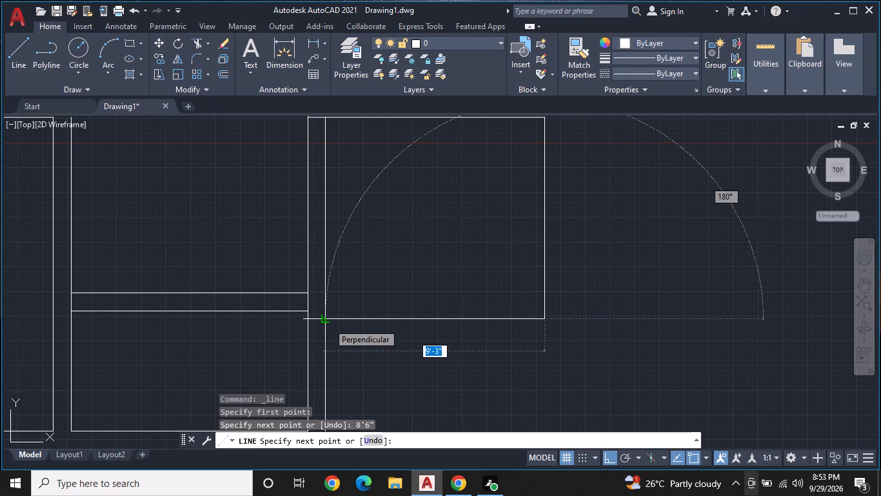
pyautogui.write('9\'4"')
pyautogui.press('Return')
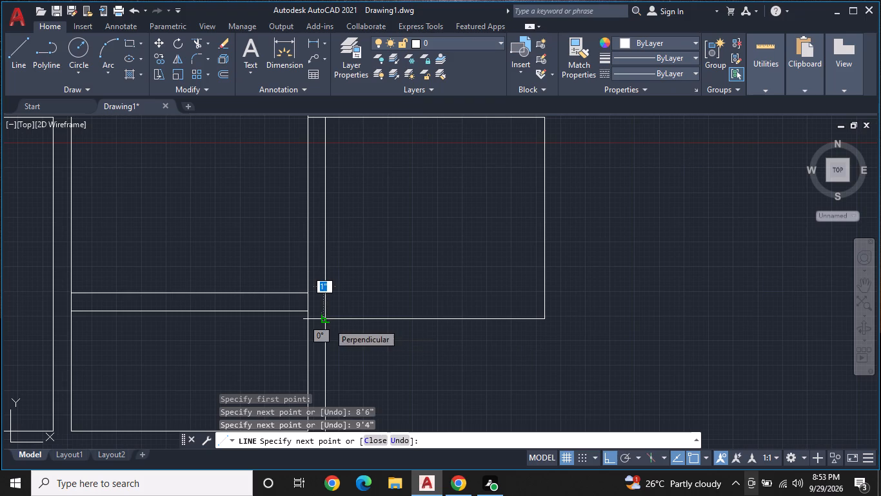
pyautogui.moveTo(371, 131); pyautogui.dragTo(376, 224, button='middle')
pyautogui.scroll(3, 317, 214)
pyautogui.click(339, 210)
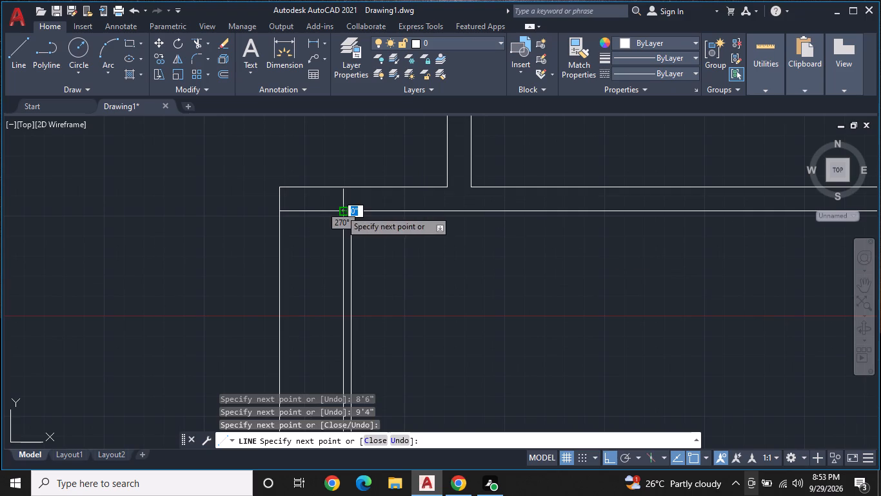
pyautogui.press('Escape')
# Erase the adjoining wall's old inner line running just inside the new room's left line.
pyautogui.scroll(-2, 344, 212)
pyautogui.moveTo(360, 224); pyautogui.dragTo(368, 171, button='middle')
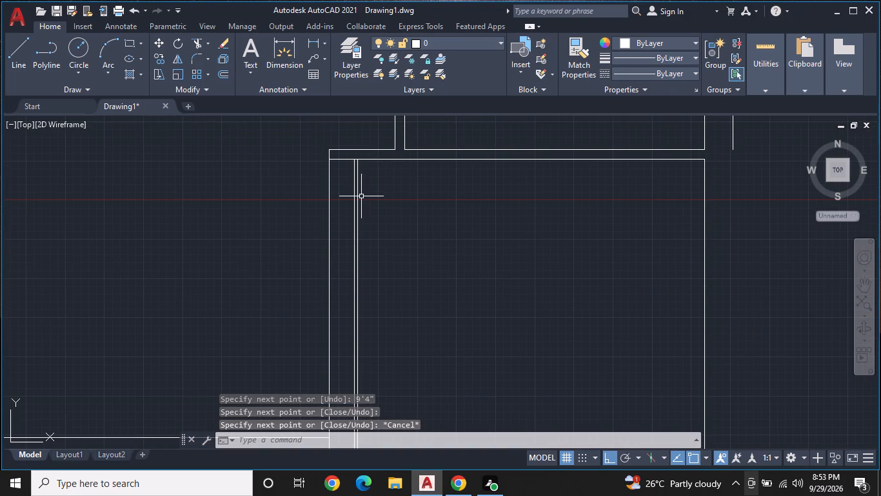
pyautogui.click(359, 200)
pyautogui.click(357, 203)
pyautogui.rightClick(359, 202)
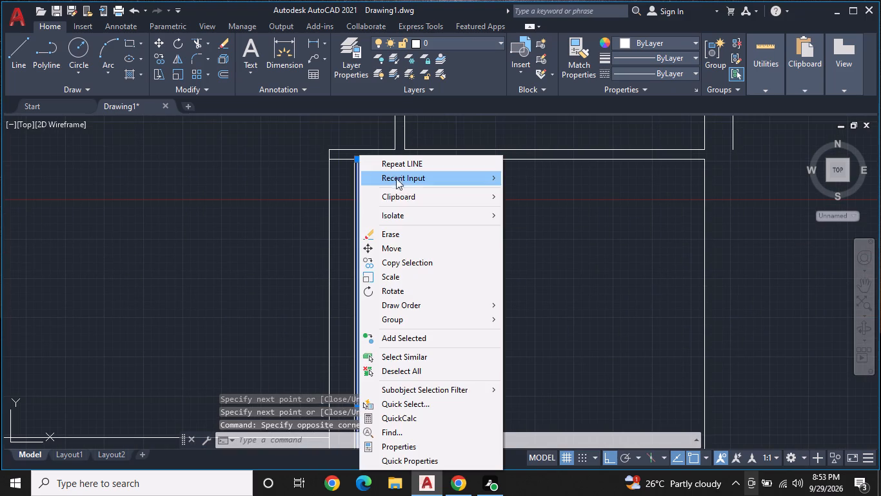
pyautogui.click(414, 232)
# Offset the 9'4"x8'6" room's bottom line 3" downward.
pyautogui.scroll(-2, 414, 232)
pyautogui.moveTo(415, 230); pyautogui.dragTo(435, 188, button='middle')
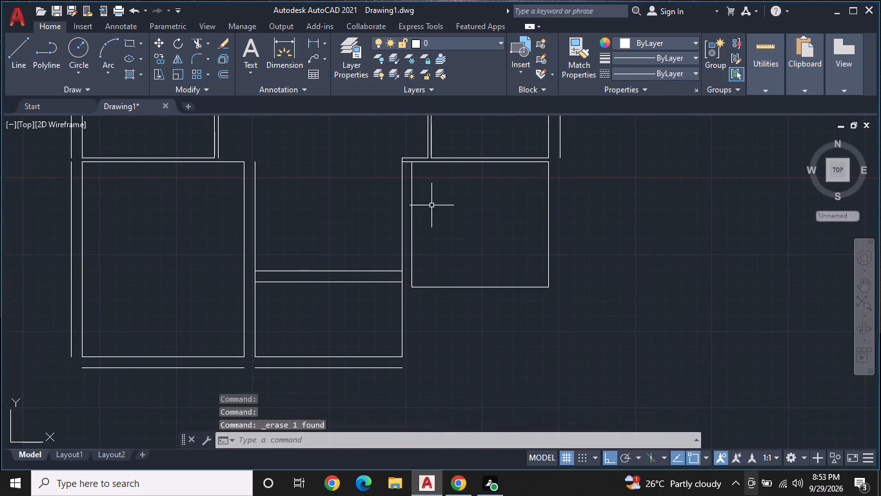
pyautogui.moveTo(428, 229); pyautogui.dragTo(435, 199, button='middle')
pyautogui.scroll(2, 441, 243)
pyautogui.moveTo(441, 242); pyautogui.dragTo(458, 174, button='middle')
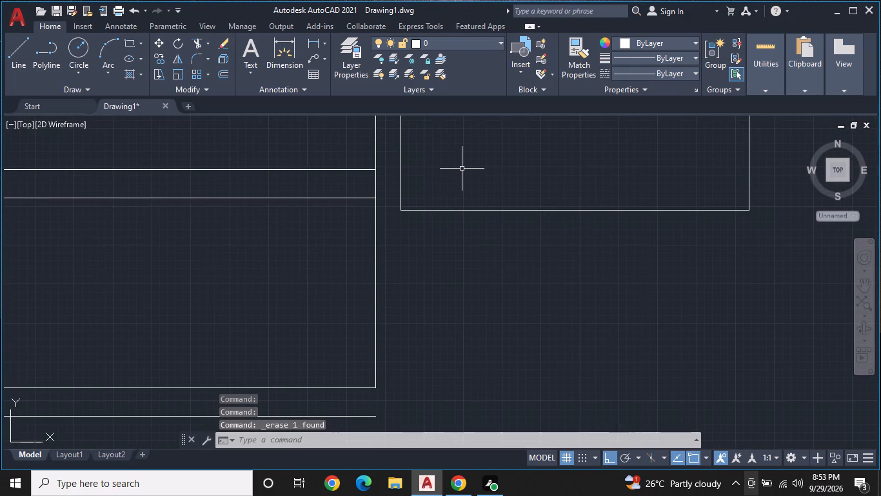
pyautogui.scroll(-2, 462, 169)
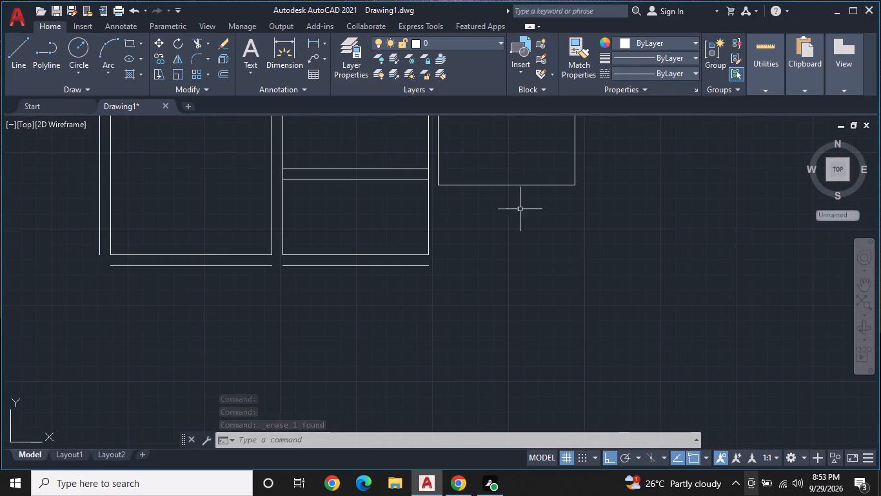
pyautogui.moveTo(532, 222); pyautogui.dragTo(516, 231, button='middle')
pyautogui.click(219, 74)
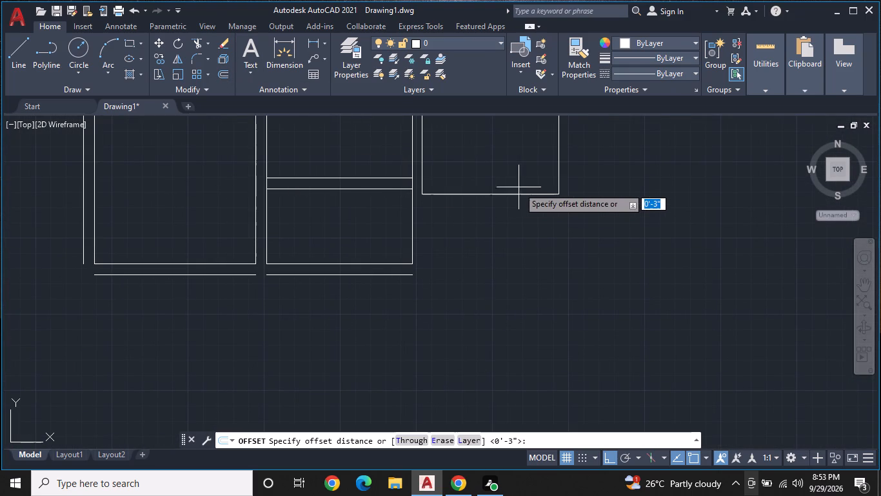
pyautogui.moveTo(528, 170); pyautogui.dragTo(476, 196, button='middle')
pyautogui.press('space')
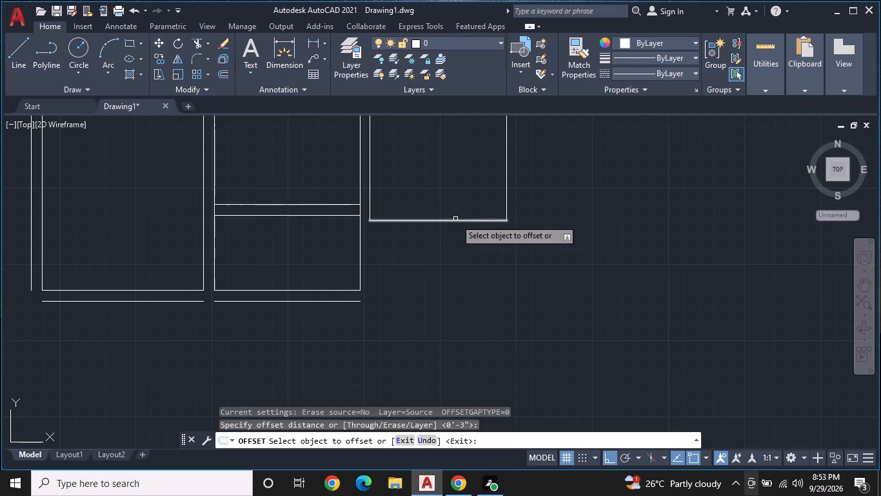
pyautogui.click(455, 219)
pyautogui.click(459, 248)
# Offset the 9'4"x8'6" room's right line 9" outward.
pyautogui.moveTo(484, 218); pyautogui.dragTo(430, 235, button='middle')
pyautogui.click(453, 189)
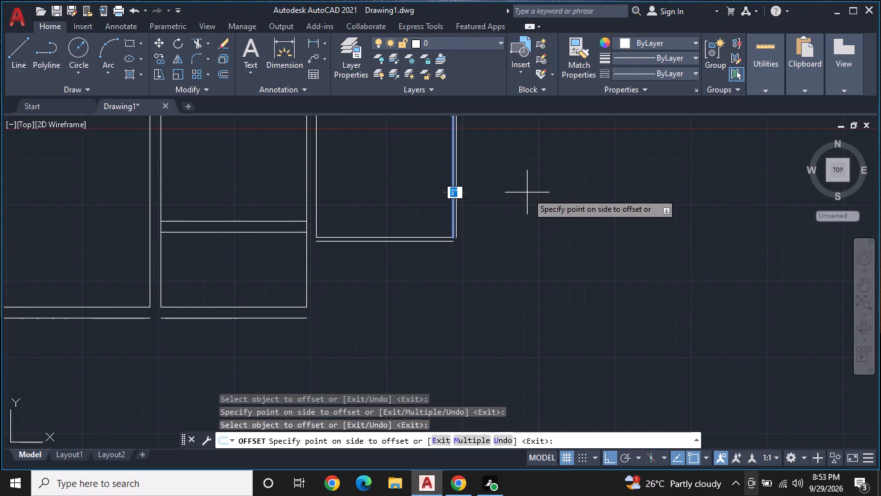
pyautogui.write('9"')
pyautogui.press('Return')
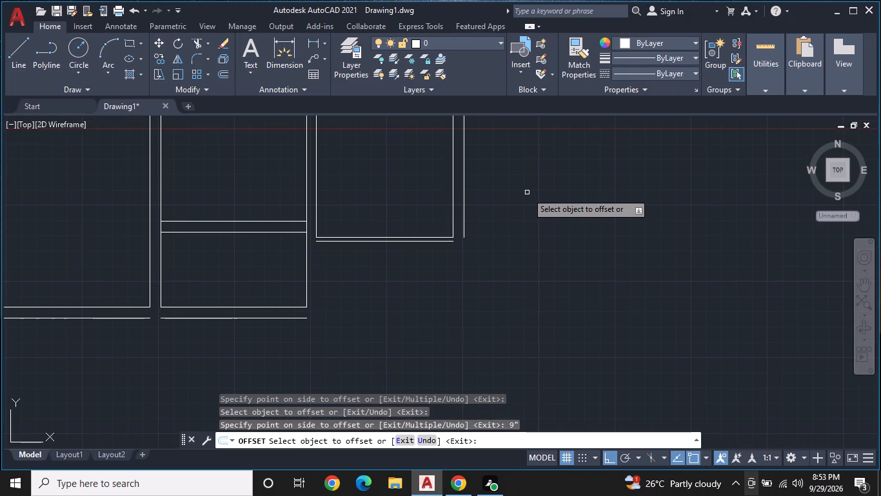
# Draw a 9'4" wide room below the 3" partition, its bottom level with the adjoining room's bottom line, closing at the partition's left end.
pyautogui.click(10, 53)
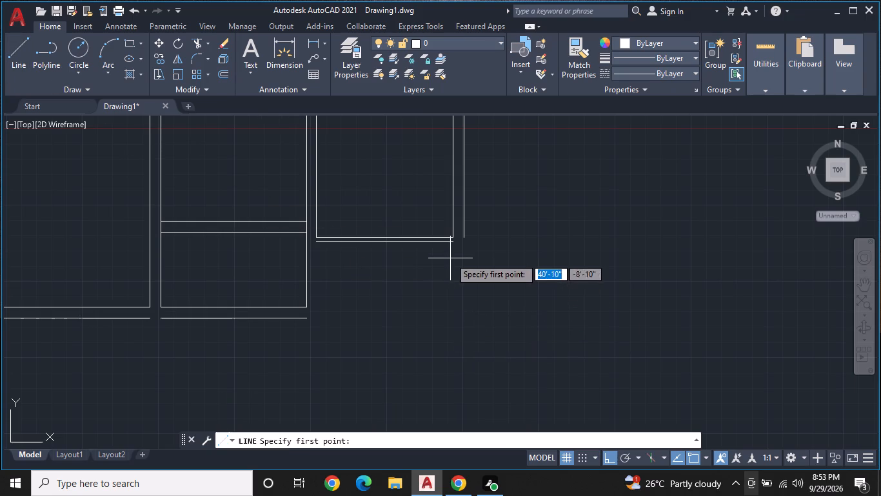
pyautogui.click(454, 245)
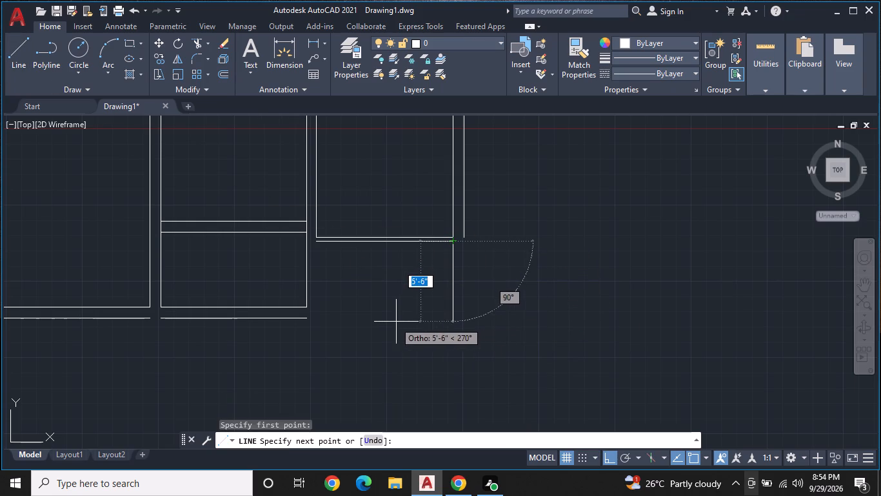
pyautogui.click(451, 307)
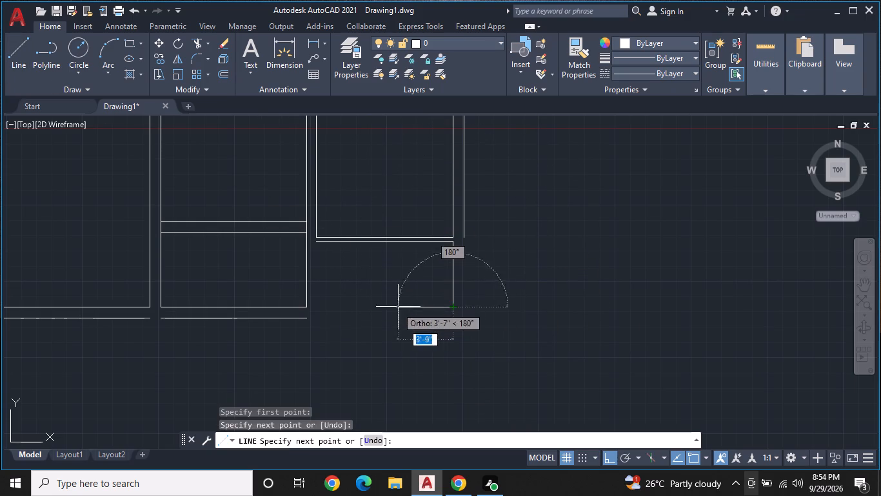
pyautogui.scroll(1, 320, 276)
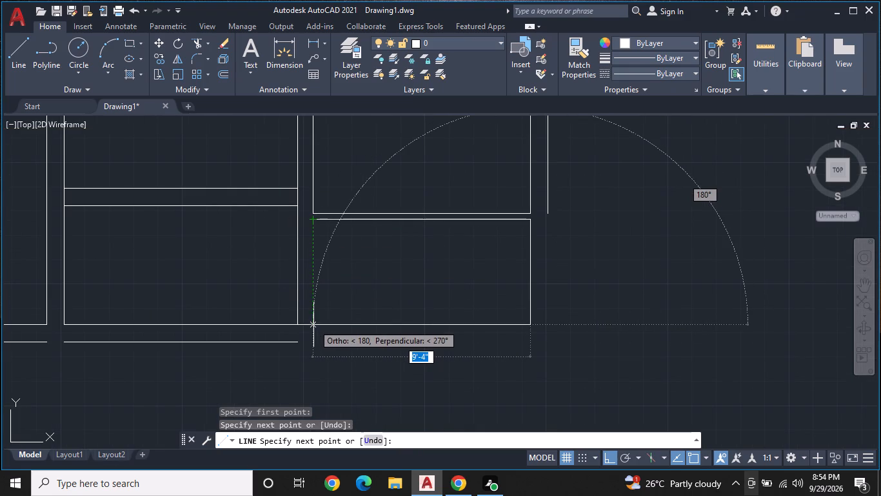
pyautogui.click(313, 326)
pyautogui.click(312, 222)
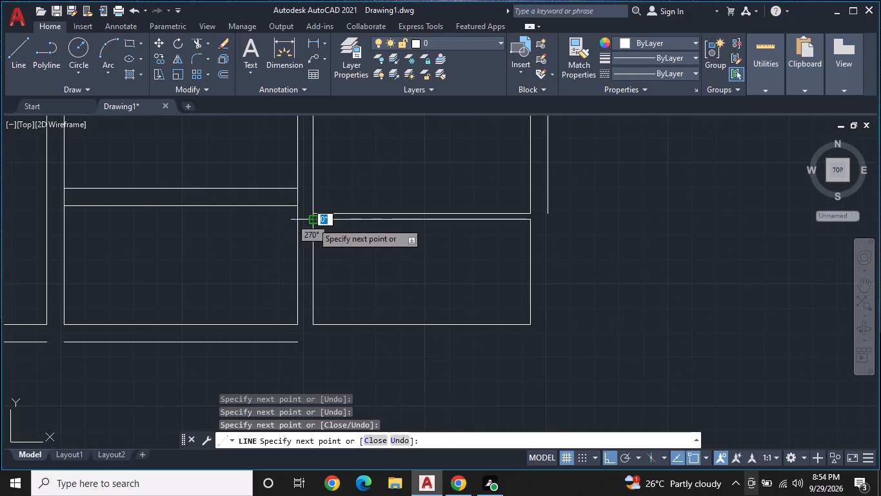
pyautogui.press('space')
# Offset the lower 9'4" wide room's bottom line 9" downward.
pyautogui.moveTo(357, 287); pyautogui.dragTo(376, 247, button='middle')
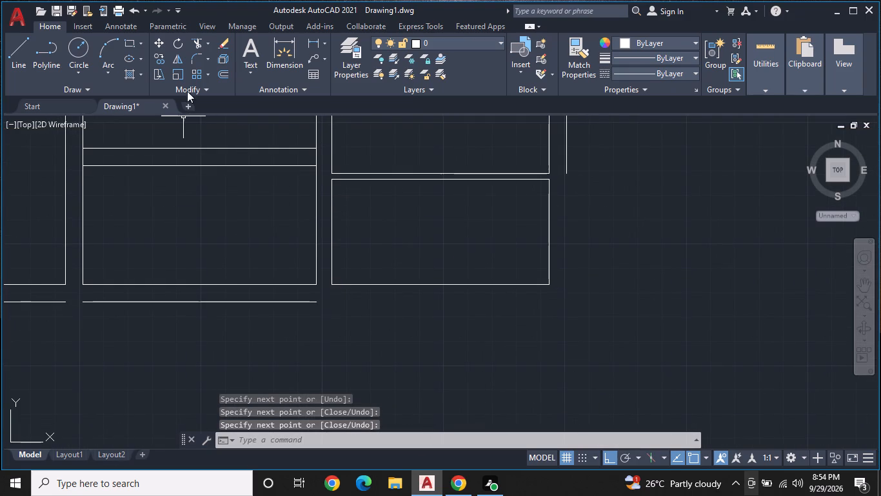
pyautogui.click(222, 72)
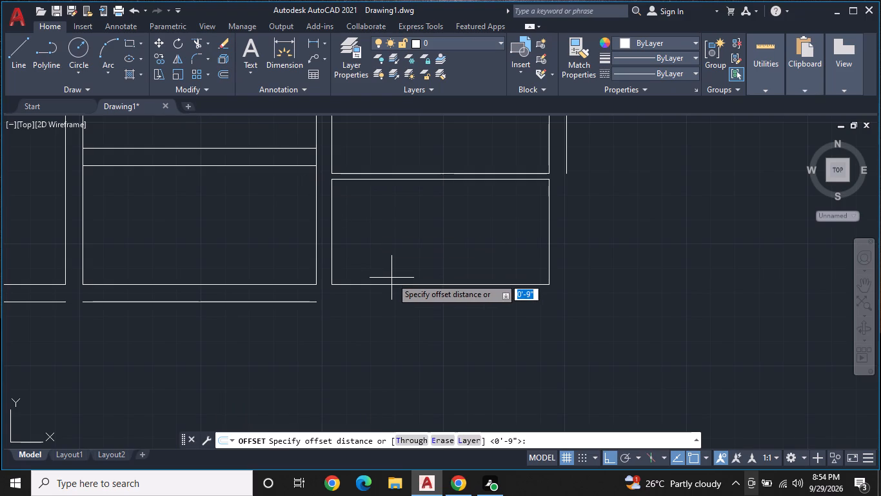
pyautogui.press('space')
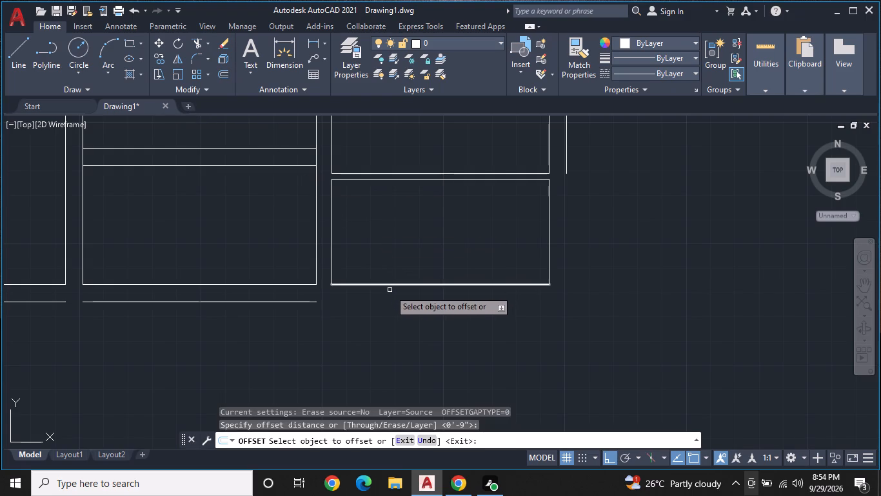
pyautogui.click(401, 284)
pyautogui.click(396, 316)
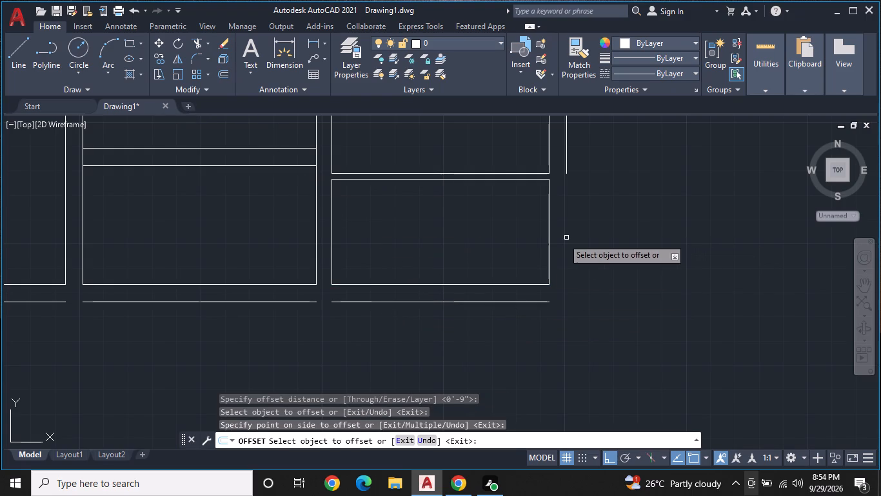
# Offset the lower 9'4" wide room's right line 9" outward.
pyautogui.click(549, 257)
pyautogui.click(584, 253)
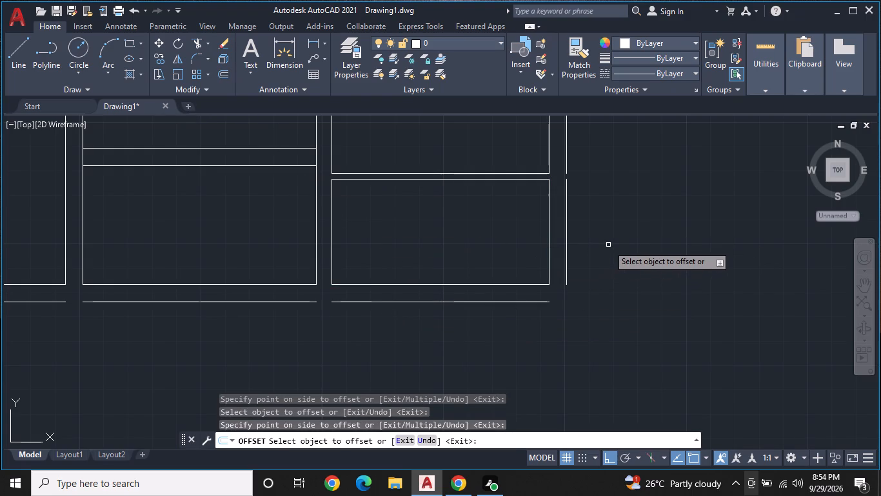
pyautogui.moveTo(597, 159); pyautogui.dragTo(557, 227, button='middle')
pyautogui.scroll(-1, 549, 229)
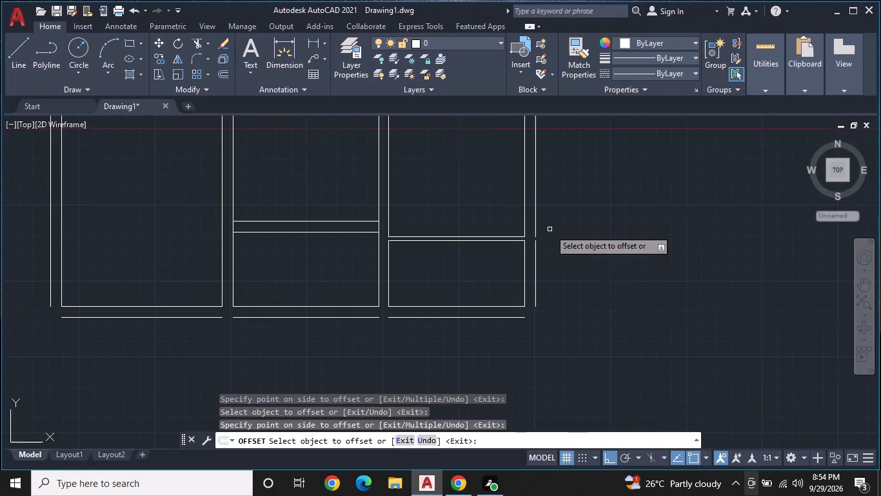
pyautogui.press('Escape')
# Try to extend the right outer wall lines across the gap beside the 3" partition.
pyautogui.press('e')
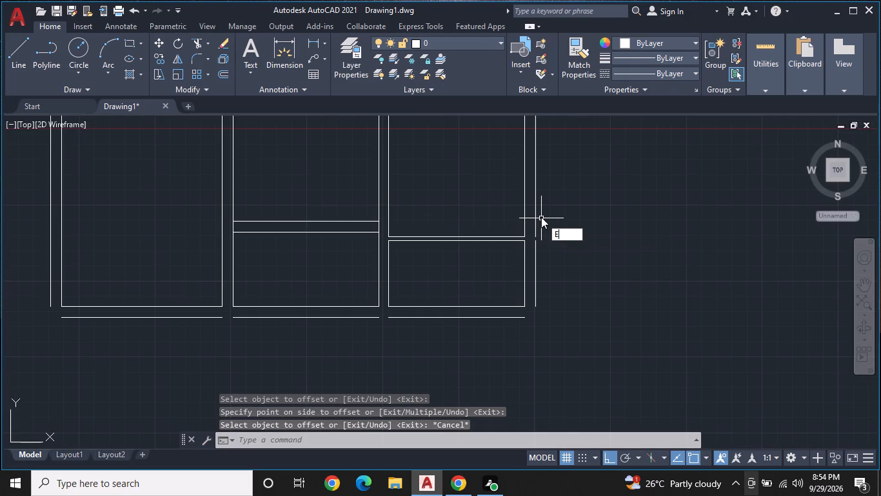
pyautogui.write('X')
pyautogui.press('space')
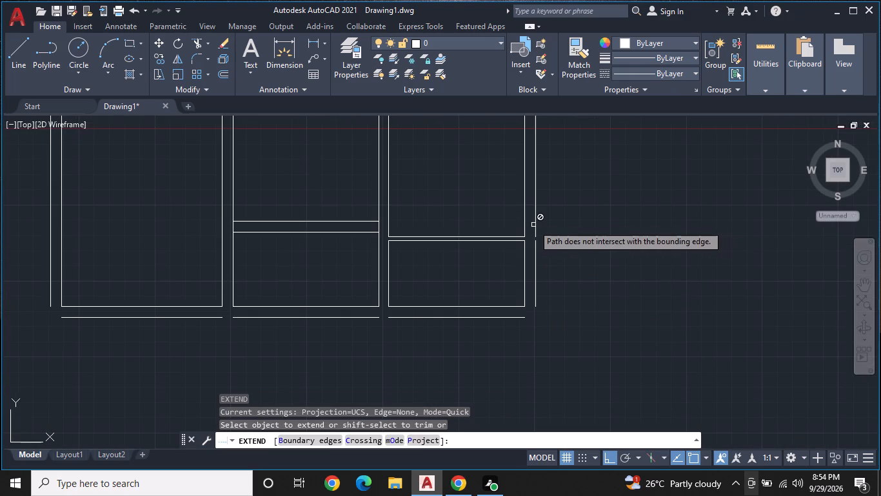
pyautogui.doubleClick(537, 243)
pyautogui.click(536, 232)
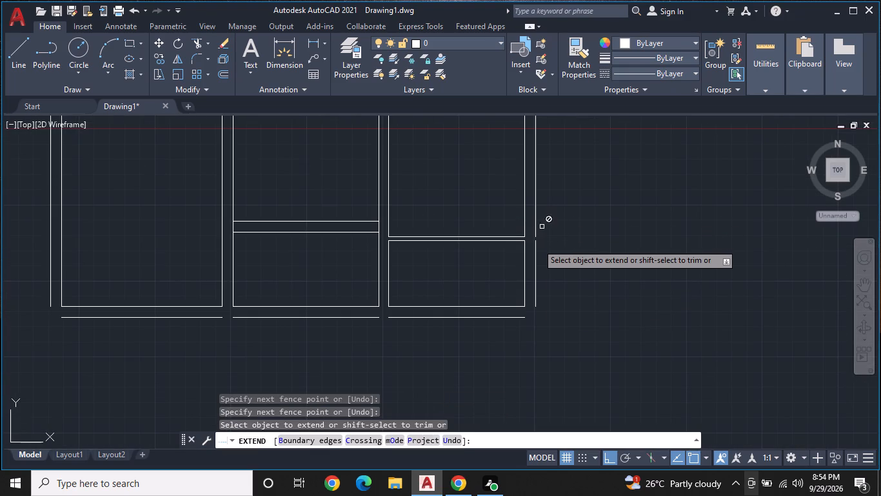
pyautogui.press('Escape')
# Draw a line from the upper right outer wall line's lower end to the bottom-right outer corner, closing onto the bottom outer line.
pyautogui.click(23, 53)
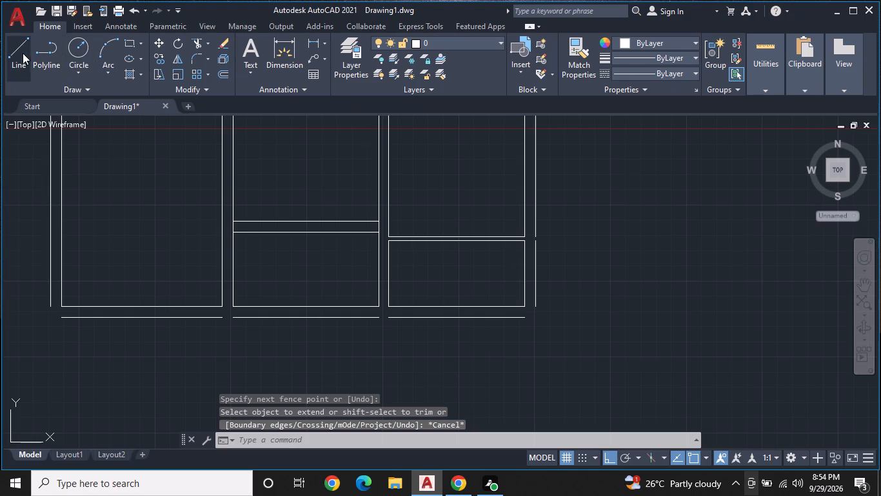
pyautogui.click(540, 236)
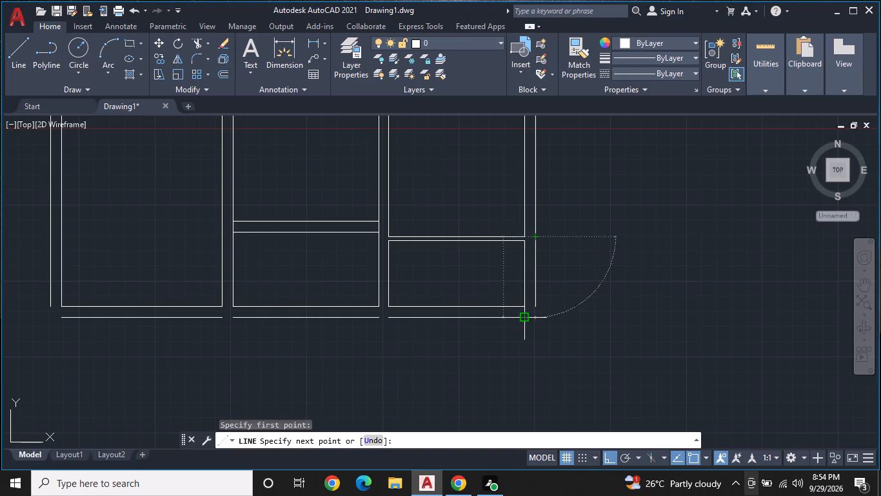
pyautogui.scroll(2, 537, 320)
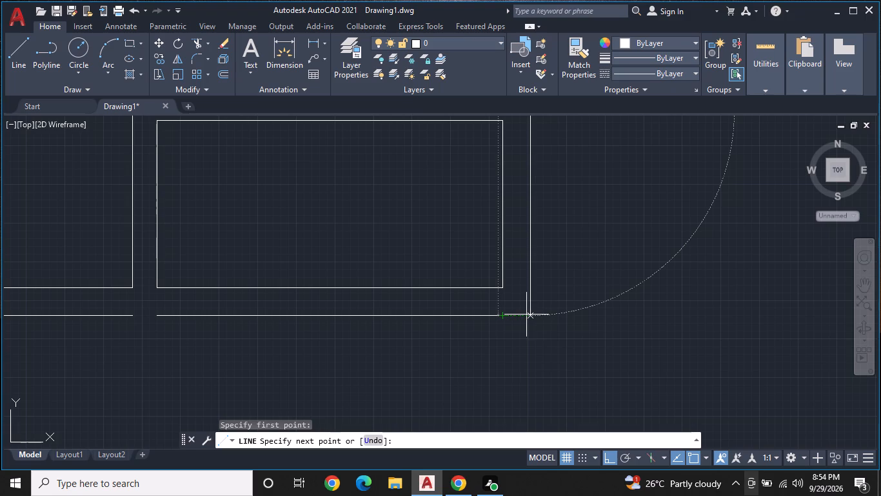
pyautogui.click(531, 314)
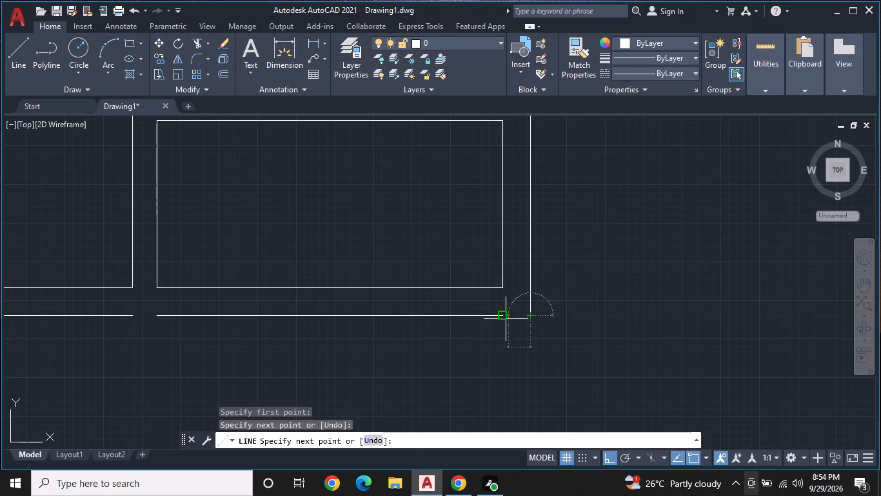
pyautogui.click(502, 318)
pyautogui.moveTo(335, 287); pyautogui.dragTo(541, 285, button='middle')
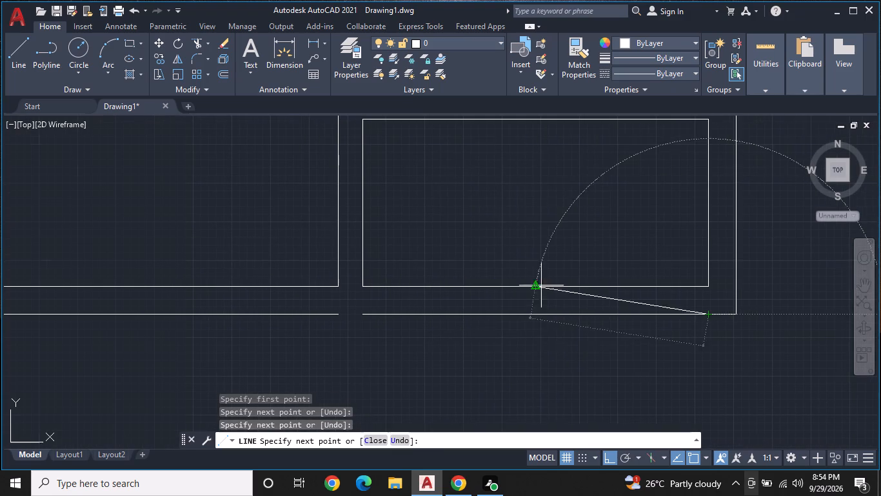
pyautogui.press('space')
# Bridge the gap in the bottom outer wall line between the lower 9'4" wide room and the middle room with lines.
pyautogui.press('space')
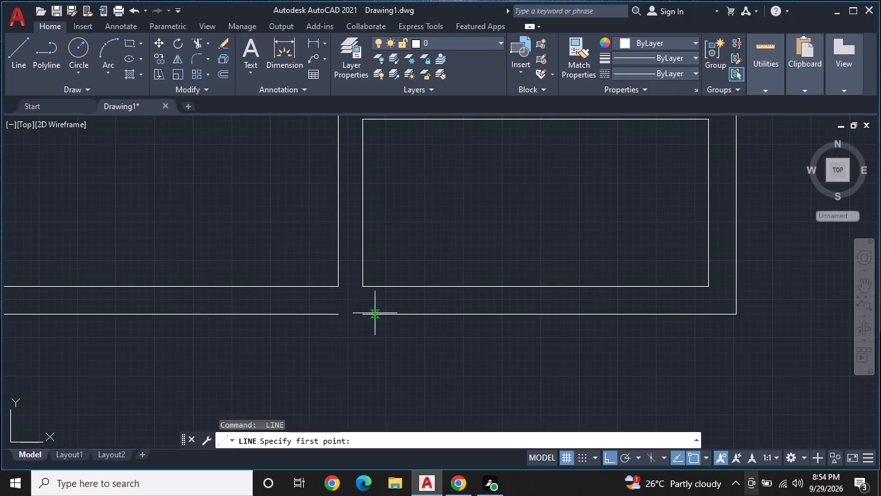
pyautogui.click(362, 315)
pyautogui.click(348, 315)
pyautogui.press('space')
pyautogui.scroll(-2, 348, 315)
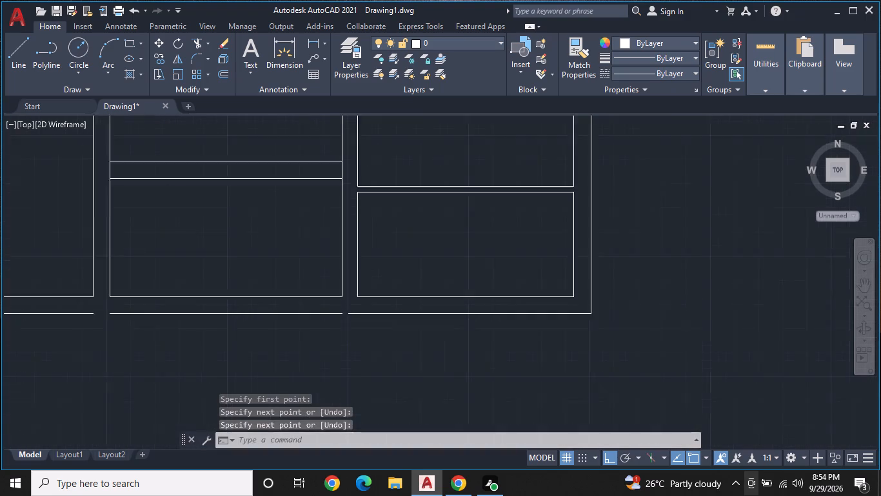
pyautogui.scroll(-1, 348, 315)
pyautogui.scroll(1, 348, 315)
pyautogui.moveTo(359, 318); pyautogui.dragTo(537, 323, button='middle')
pyautogui.scroll(2, 504, 318)
pyautogui.press('space')
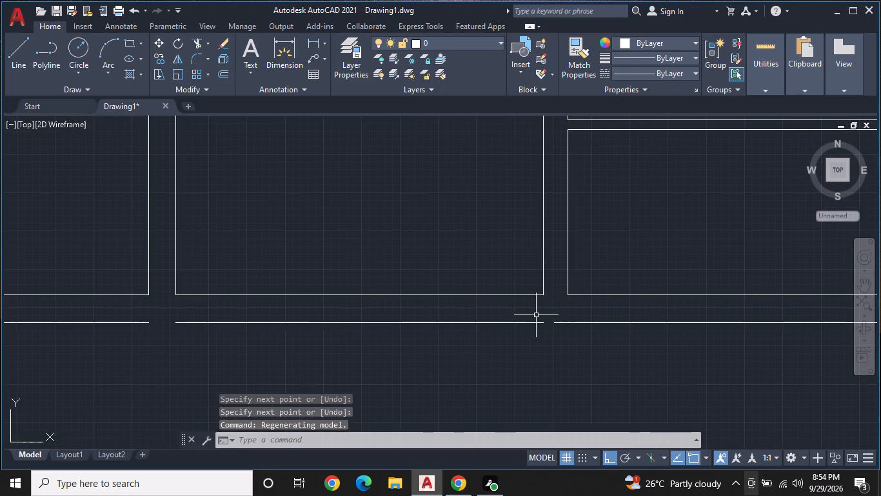
pyautogui.click(555, 319)
pyautogui.click(540, 322)
pyautogui.press('space')
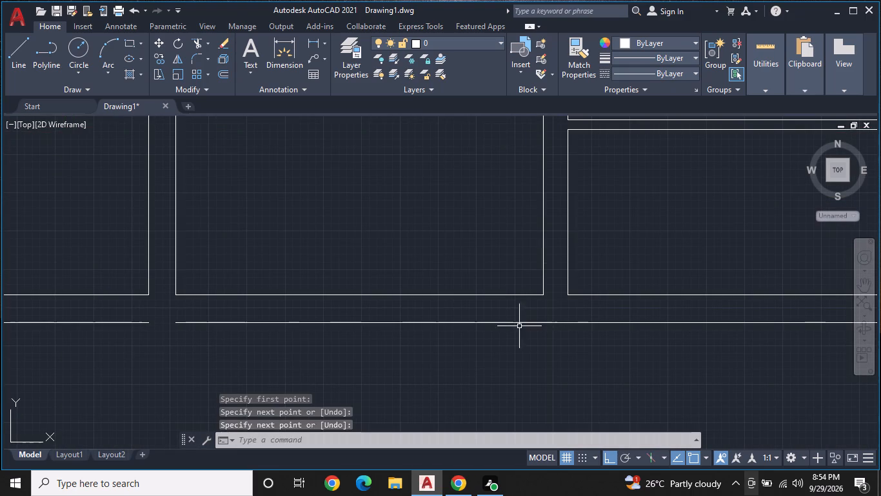
# Draw a line joining the bottom outer wall lines of the middle and left rooms.
pyautogui.scroll(1, 368, 307)
pyautogui.moveTo(368, 307); pyautogui.dragTo(610, 274, button='middle')
pyautogui.scroll(-2, 610, 274)
pyautogui.press('space')
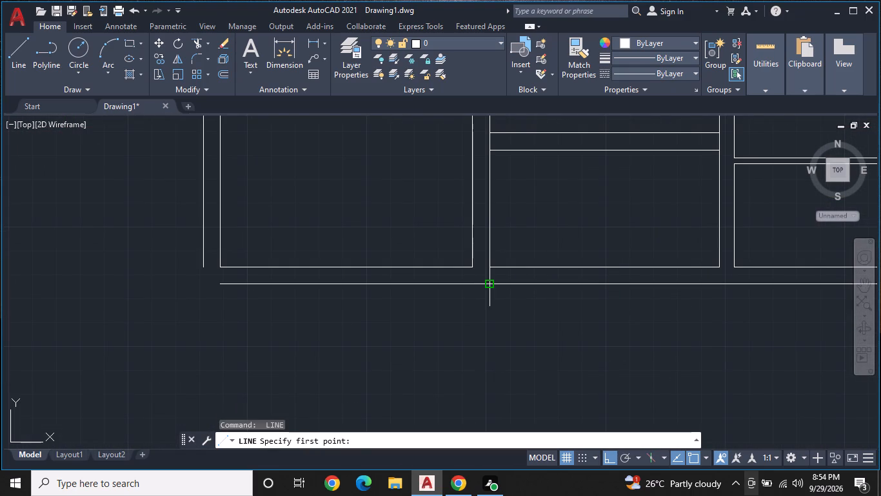
pyautogui.click(492, 281)
pyautogui.click(474, 280)
pyautogui.press('space')
# Close the plan's bottom-left outer corner by joining the left outer wall line to the bottom outer wall line.
pyautogui.moveTo(421, 283); pyautogui.dragTo(584, 285, button='middle')
pyautogui.press('space')
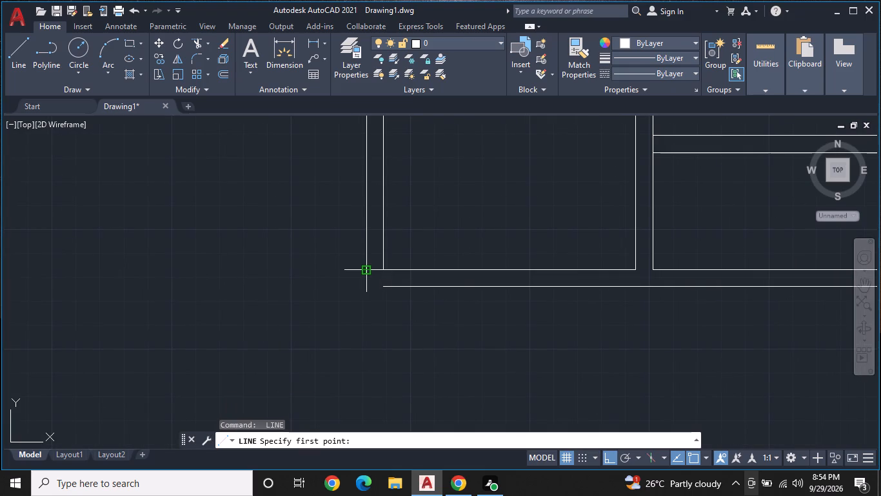
pyautogui.click(367, 270)
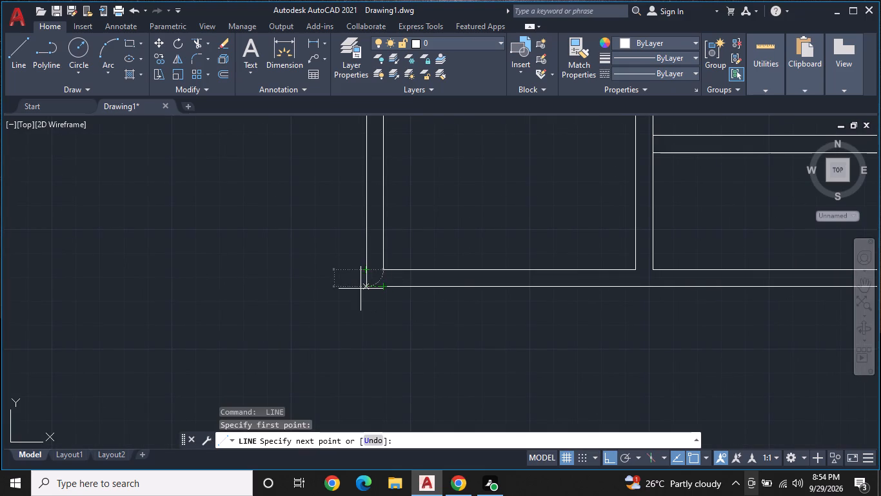
pyautogui.click(365, 285)
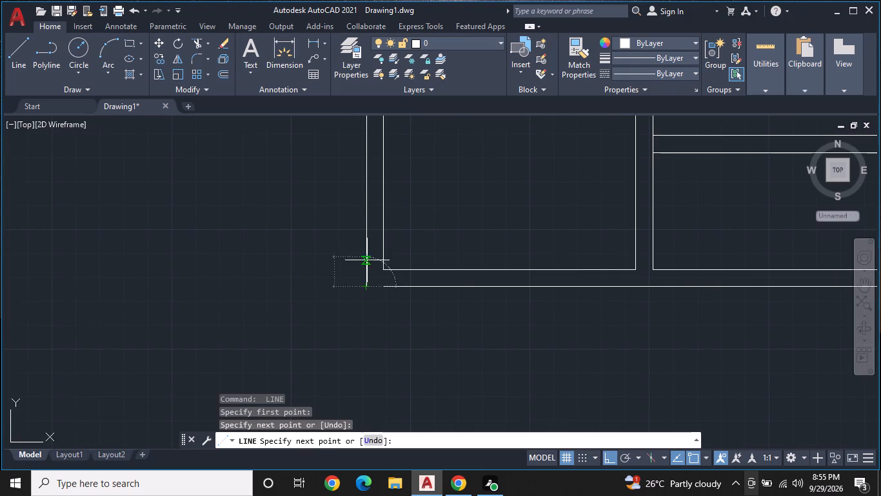
pyautogui.click(382, 289)
pyautogui.press('space')
# Draw a line closing the gap in the left outer wall line beside the 3" partition above the bottom-left room.
pyautogui.moveTo(411, 280); pyautogui.dragTo(410, 354, button='middle')
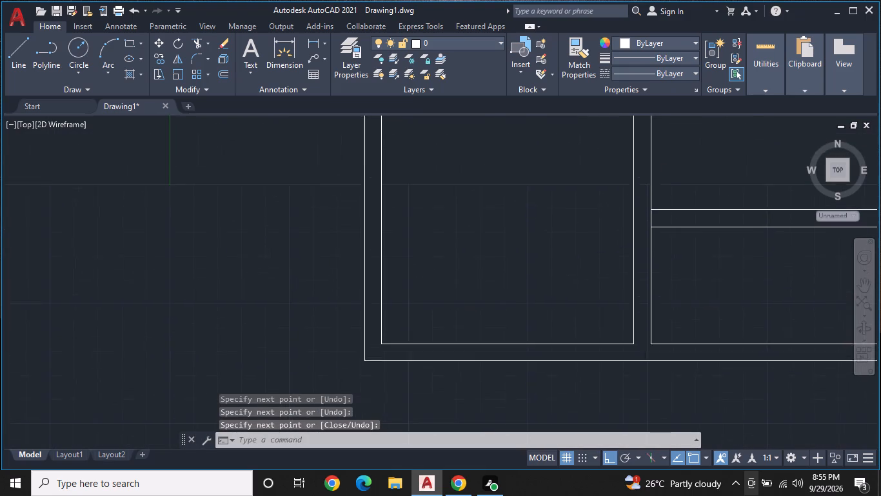
pyautogui.scroll(-1, 409, 353)
pyautogui.moveTo(491, 295); pyautogui.dragTo(497, 381, button='middle')
pyautogui.scroll(1, 423, 273)
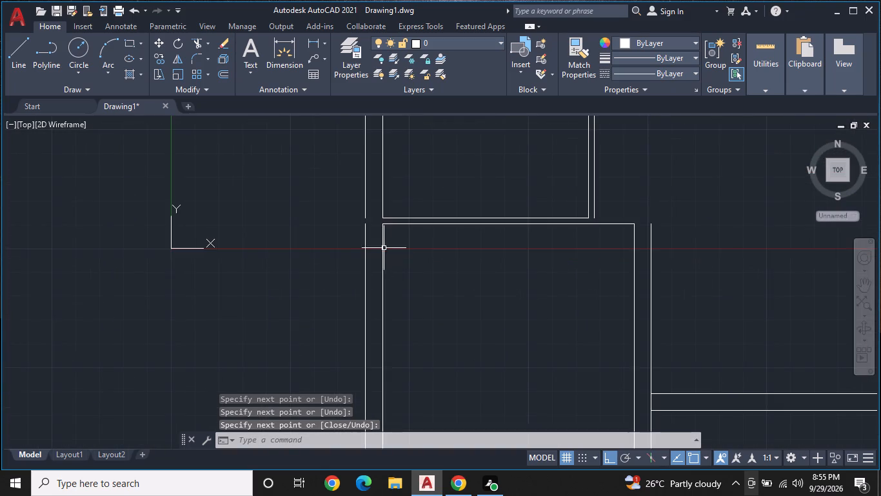
pyautogui.scroll(1, 370, 232)
pyautogui.moveTo(370, 232); pyautogui.dragTo(381, 277, button='middle')
pyautogui.scroll(1, 381, 277)
pyautogui.press('space')
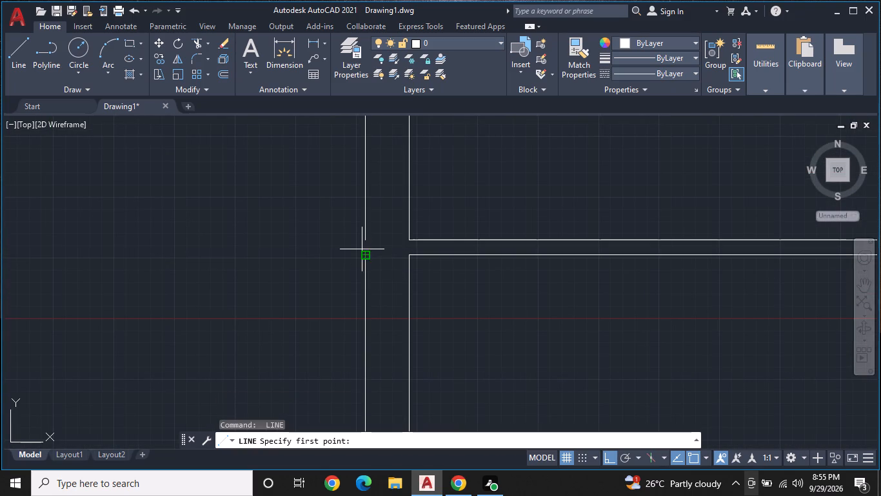
pyautogui.click(365, 253)
pyautogui.click(363, 231)
pyautogui.press('space')
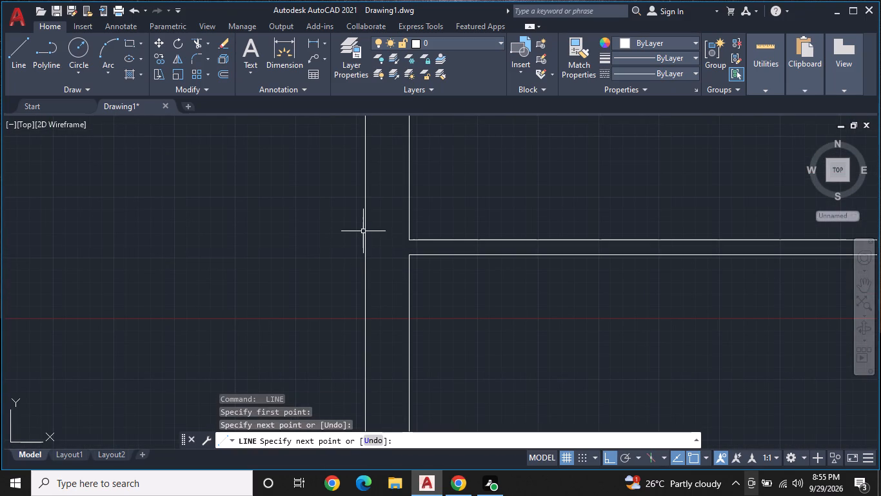
# Draw a line closing the gap in the right outer wall line at the top of the 9'4"x8'6" room.
pyautogui.scroll(-3, 412, 233)
pyautogui.moveTo(454, 227); pyautogui.dragTo(293, 273, button='middle')
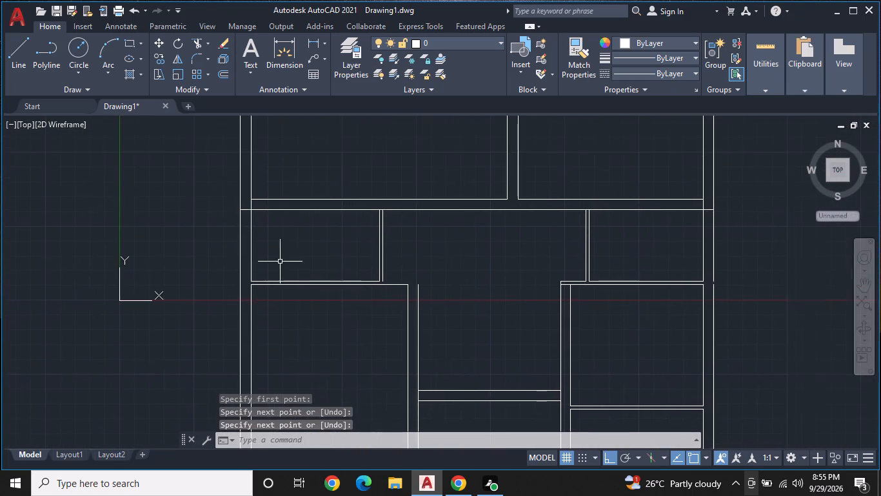
pyautogui.moveTo(688, 254); pyautogui.dragTo(566, 226, button='middle')
pyautogui.scroll(1, 617, 286)
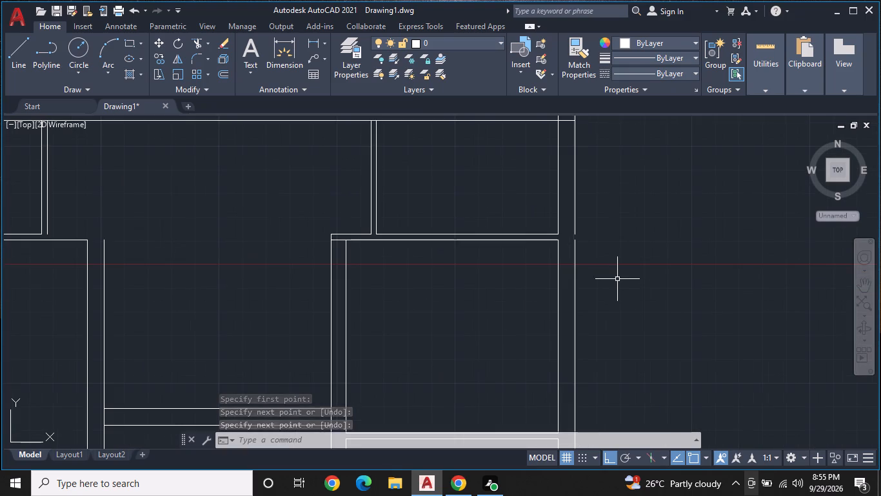
pyautogui.press('space')
pyautogui.click(579, 232)
pyautogui.click(569, 246)
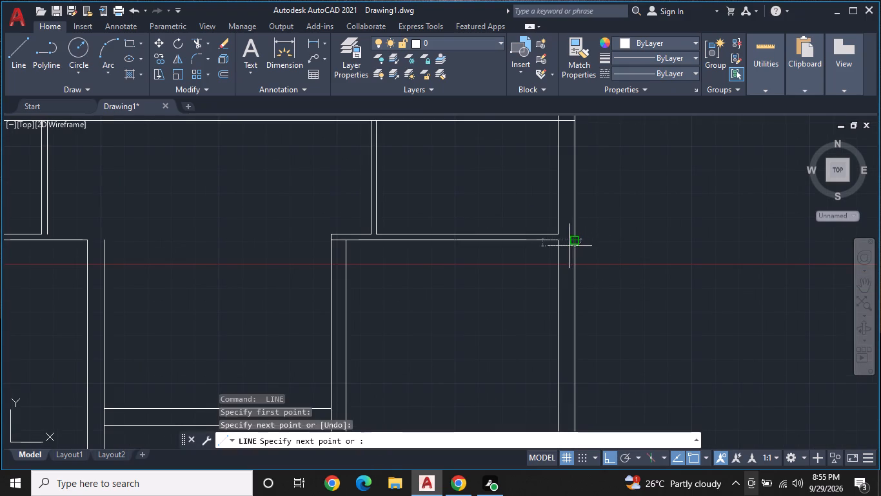
pyautogui.press('space')
# Trim the horizontal line below the top rooms where it crosses the right and left 9" outer walls.
pyautogui.scroll(-1, 595, 243)
pyautogui.moveTo(587, 263); pyautogui.dragTo(637, 263, button='middle')
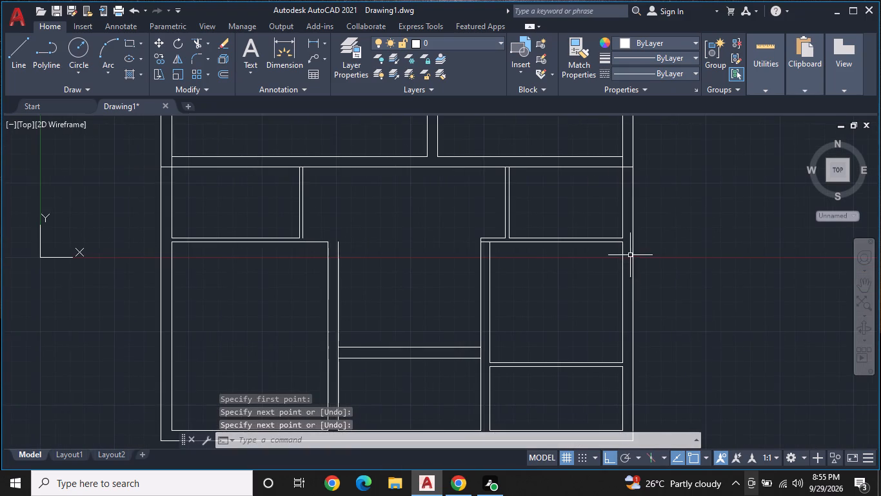
pyautogui.scroll(-1, 611, 254)
pyautogui.moveTo(615, 227); pyautogui.dragTo(529, 276, button='middle')
pyautogui.scroll(1, 529, 276)
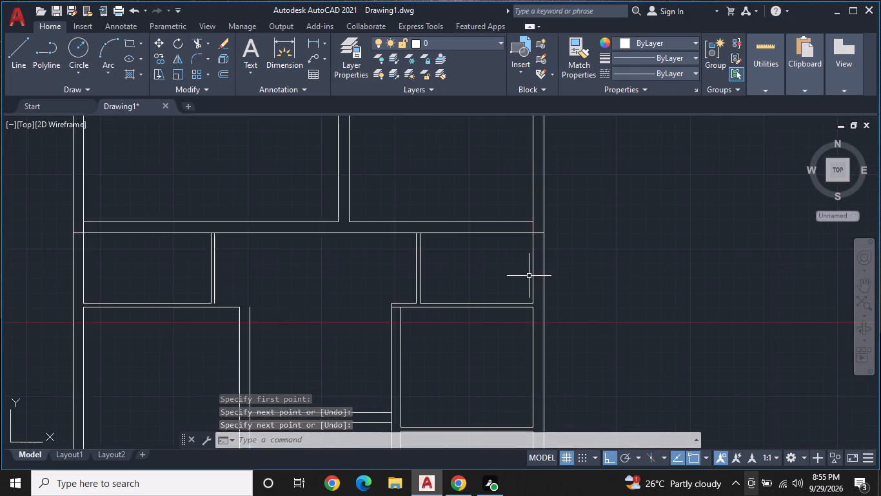
pyautogui.scroll(1, 529, 276)
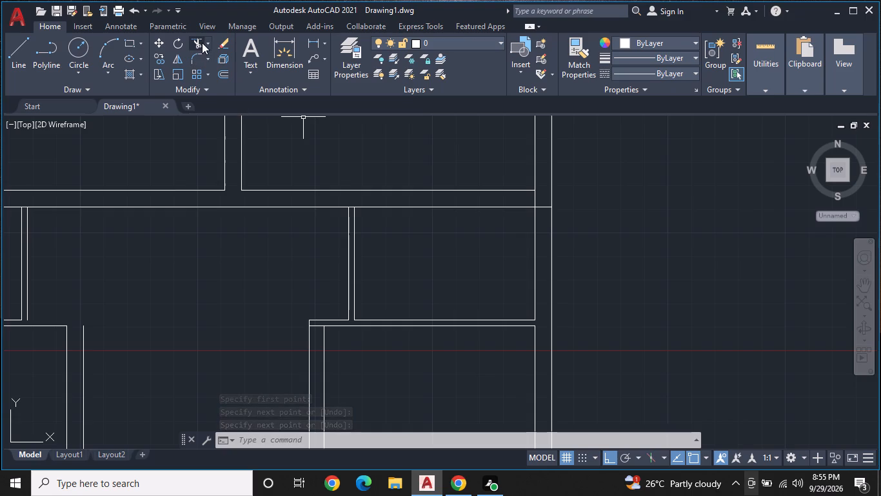
pyautogui.click(195, 40)
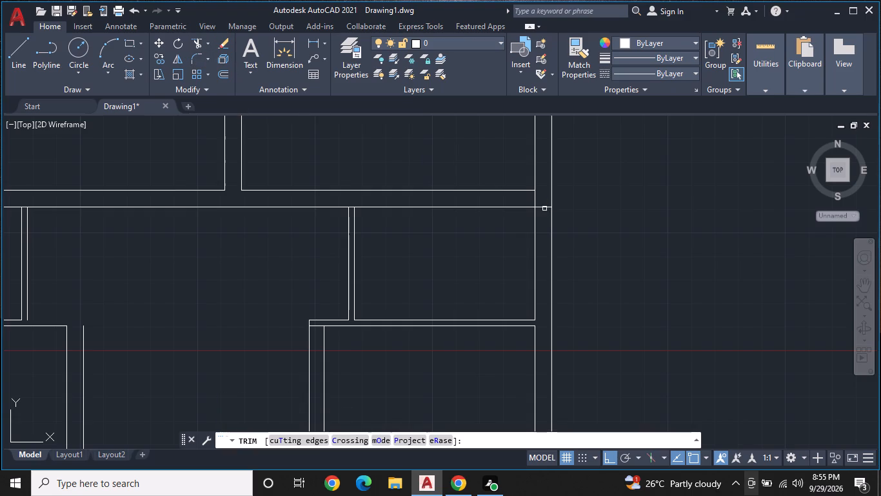
pyautogui.click(544, 209)
pyautogui.scroll(-2, 544, 209)
pyautogui.moveTo(508, 209); pyautogui.dragTo(663, 209, button='middle')
pyautogui.scroll(1, 508, 209)
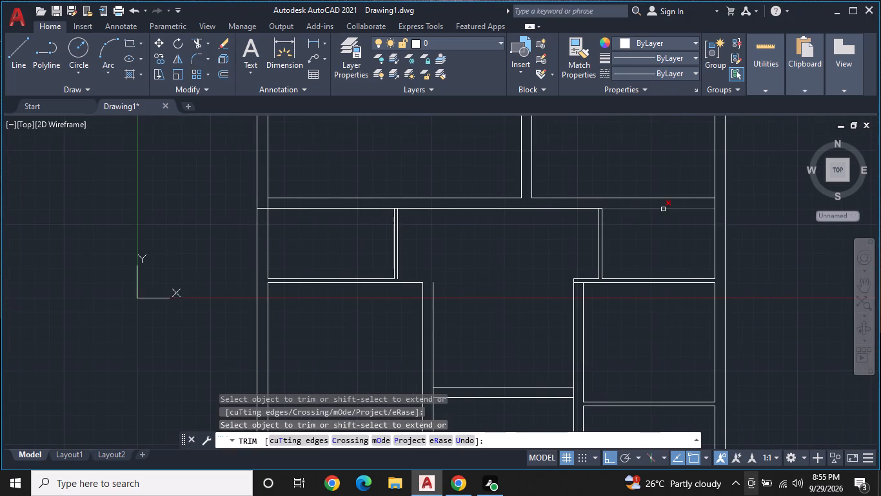
pyautogui.scroll(2, 663, 209)
pyautogui.scroll(-2, 668, 203)
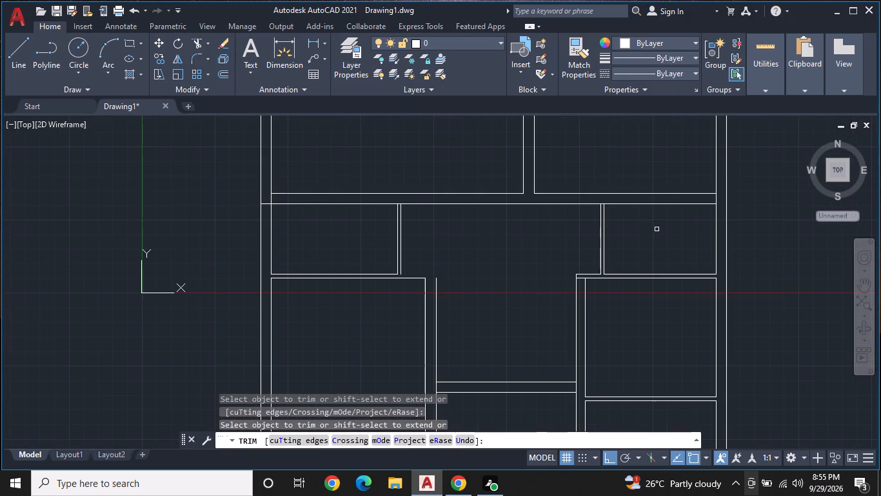
pyautogui.moveTo(488, 240); pyautogui.dragTo(643, 242, button='middle')
pyautogui.scroll(1, 445, 217)
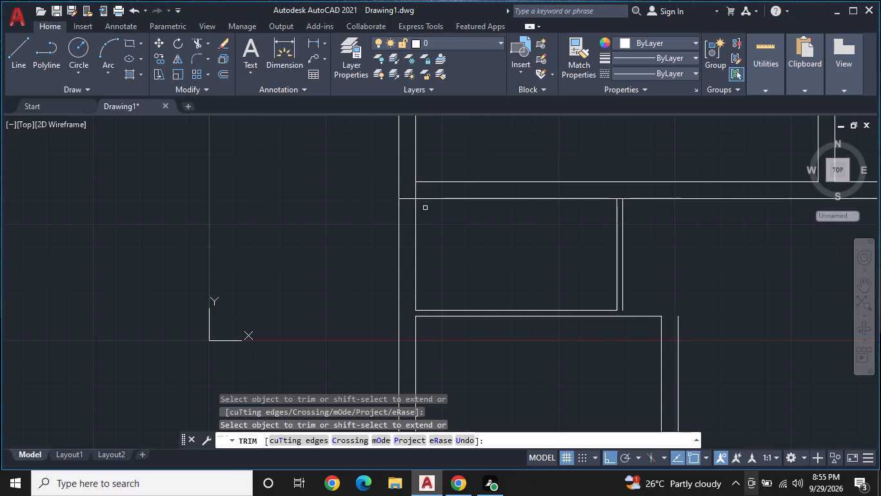
pyautogui.click(407, 199)
# Trim the same horizontal line between the faces of the left and right vertical 3" partitions.
pyautogui.scroll(-2, 515, 211)
pyautogui.scroll(2, 604, 223)
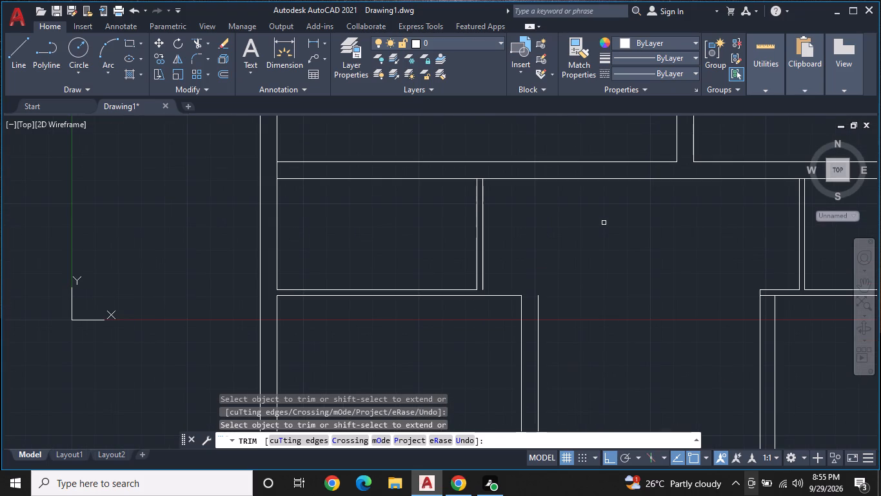
pyautogui.scroll(1, 481, 195)
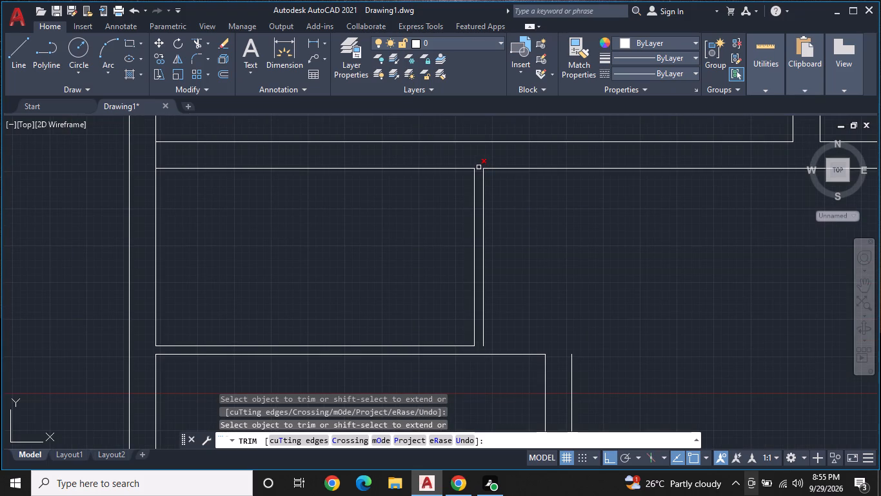
pyautogui.click(478, 167)
pyautogui.moveTo(603, 219); pyautogui.dragTo(490, 238, button='middle')
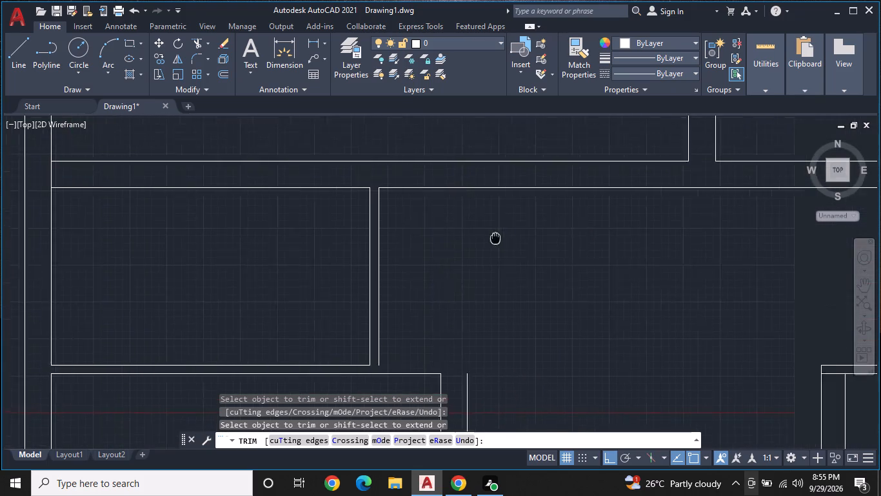
pyautogui.moveTo(490, 238); pyautogui.dragTo(469, 238, button='middle')
pyautogui.scroll(-1, 566, 243)
pyautogui.moveTo(611, 258); pyautogui.dragTo(432, 260, button='middle')
pyautogui.scroll(2, 529, 239)
pyautogui.click(600, 178)
pyautogui.scroll(-1, 620, 202)
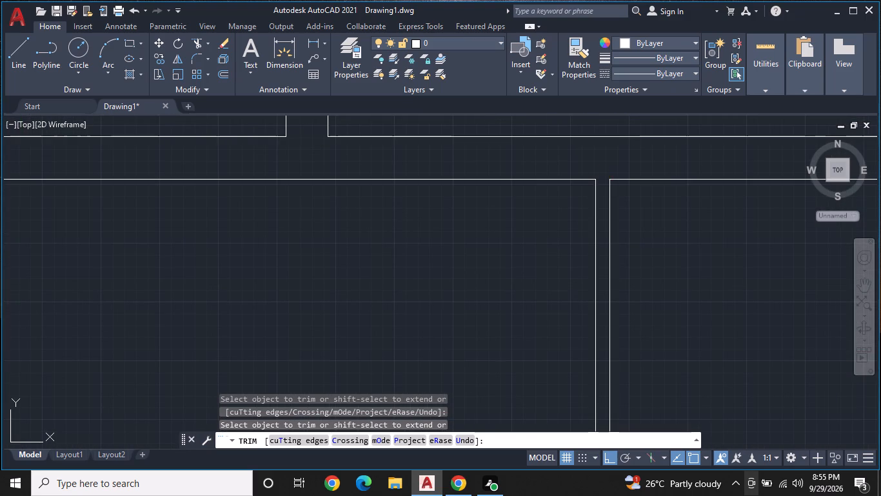
# Examine the wall junctions and partitions throughout the floor plan, from the top rooms to the bottom-right rooms.
pyautogui.scroll(-2, 624, 209)
pyautogui.moveTo(633, 233); pyautogui.dragTo(640, 195, button='middle')
pyautogui.scroll(1, 633, 233)
pyautogui.scroll(2, 589, 265)
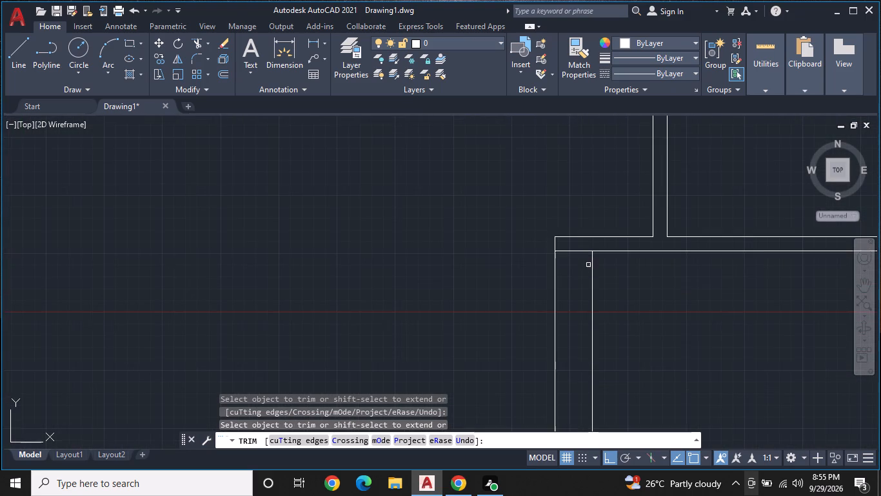
pyautogui.scroll(-3, 597, 265)
pyautogui.moveTo(617, 287); pyautogui.dragTo(623, 242, button='middle')
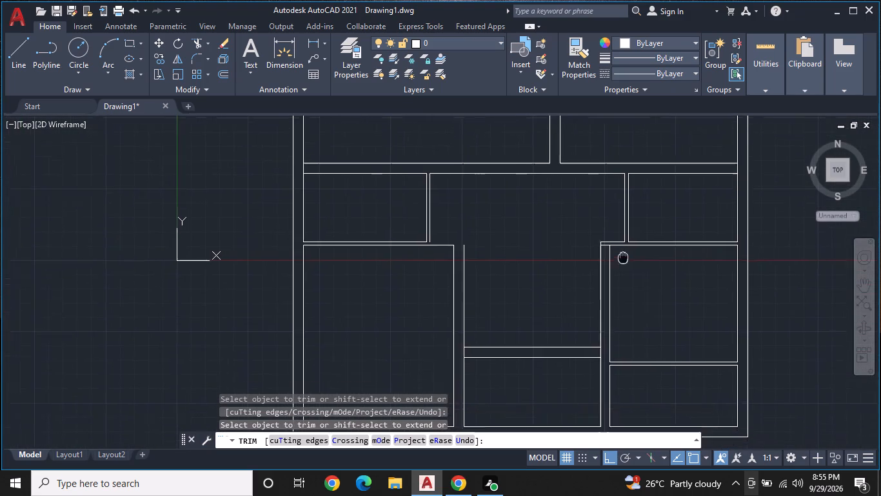
pyautogui.moveTo(623, 242); pyautogui.dragTo(622, 215, button='middle')
pyautogui.scroll(2, 634, 244)
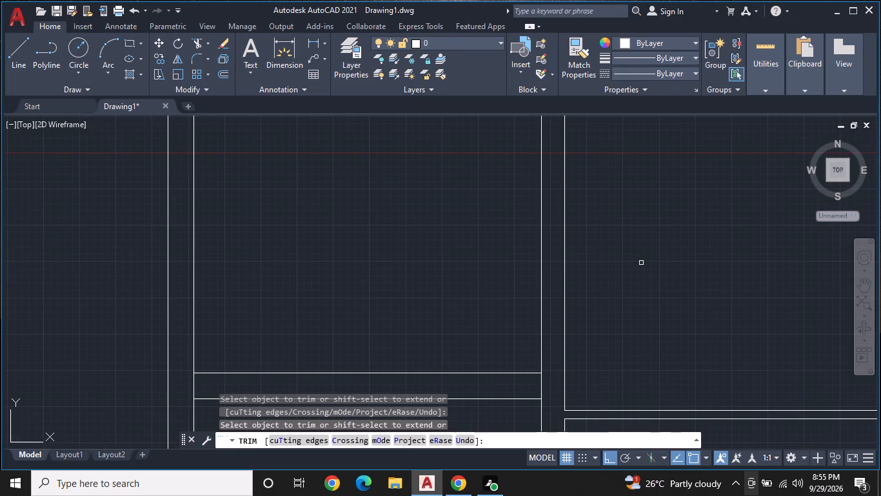
pyautogui.moveTo(641, 263); pyautogui.dragTo(649, 227, button='middle')
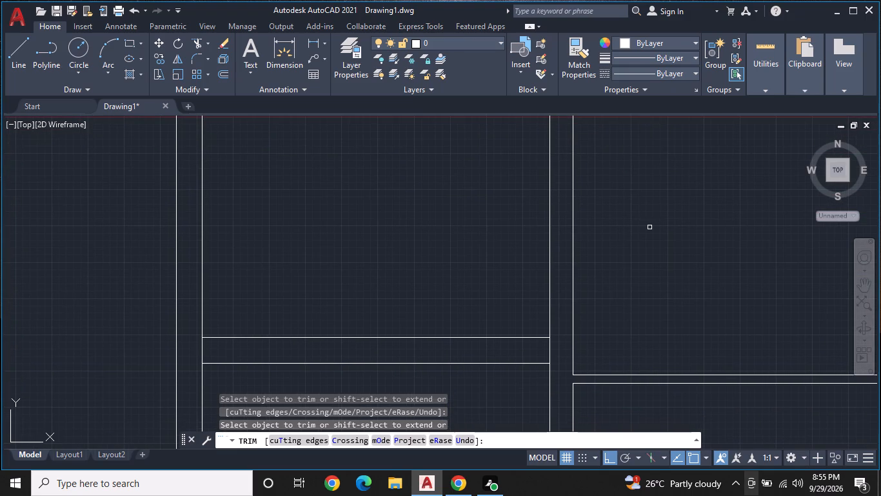
pyautogui.scroll(-1, 653, 222)
pyautogui.moveTo(653, 222); pyautogui.dragTo(678, 198, button='middle')
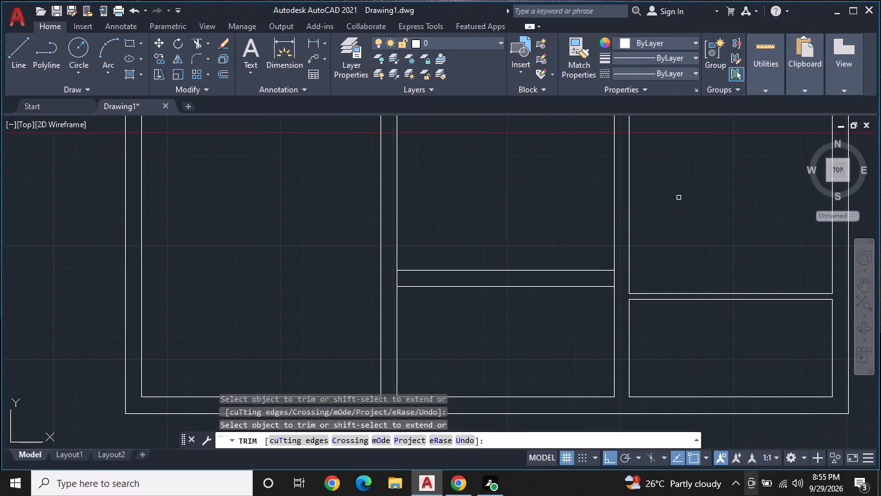
pyautogui.scroll(-1, 678, 198)
pyautogui.moveTo(678, 198); pyautogui.dragTo(649, 231, button='middle')
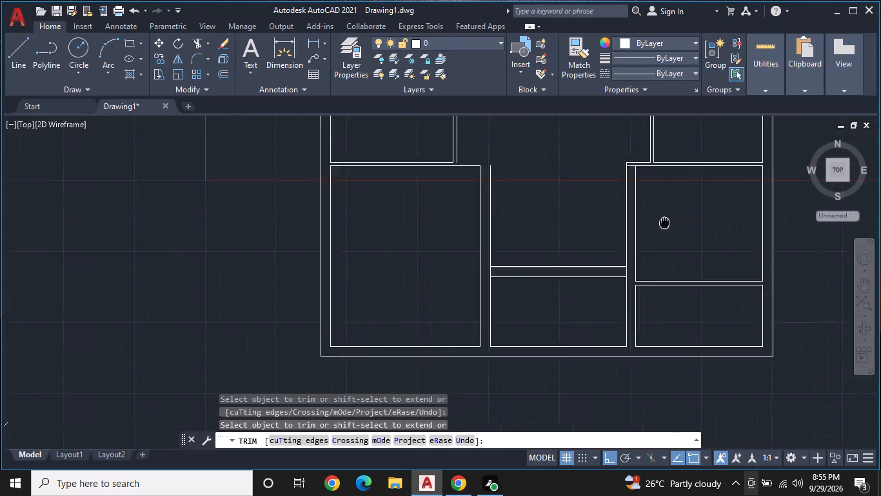
pyautogui.moveTo(649, 231); pyautogui.dragTo(584, 253, button='middle')
pyautogui.moveTo(638, 216); pyautogui.dragTo(631, 260, button='middle')
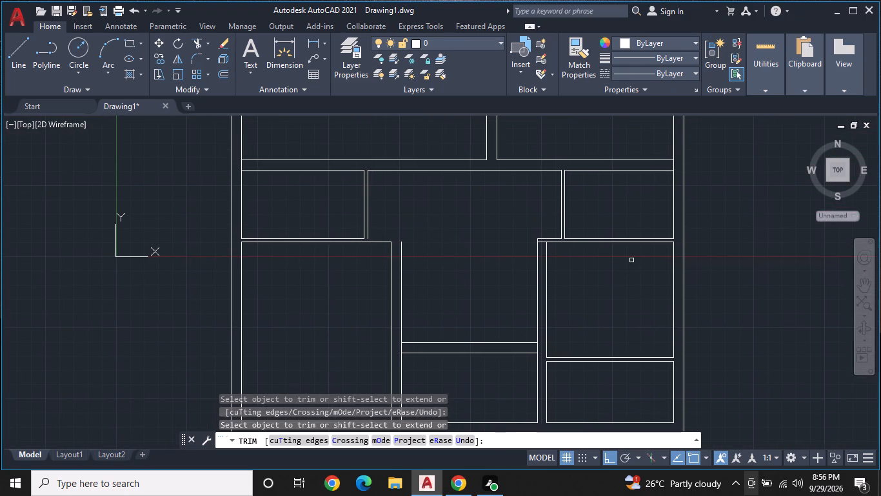
pyautogui.moveTo(638, 231); pyautogui.dragTo(620, 275, button='middle')
pyautogui.scroll(-2, 618, 250)
pyautogui.scroll(1, 619, 236)
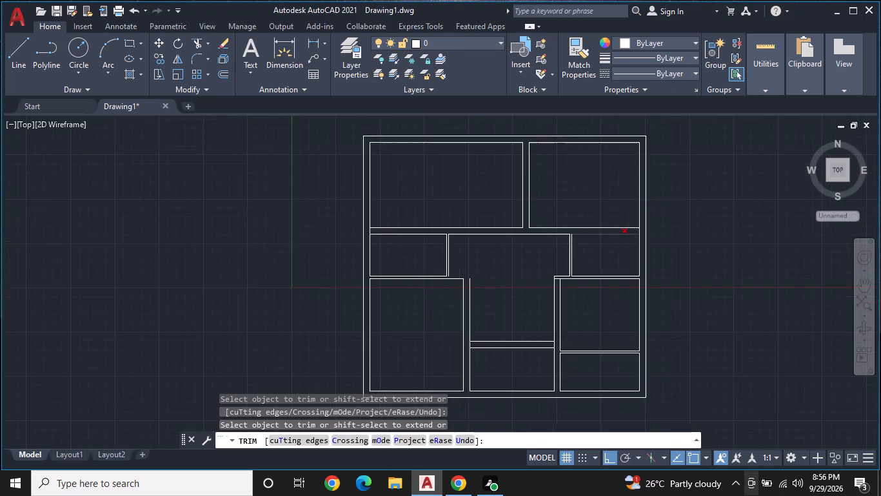
pyautogui.scroll(1, 619, 236)
# Check the top-right room's dimensions with Quick Measure.
pyautogui.click(765, 87)
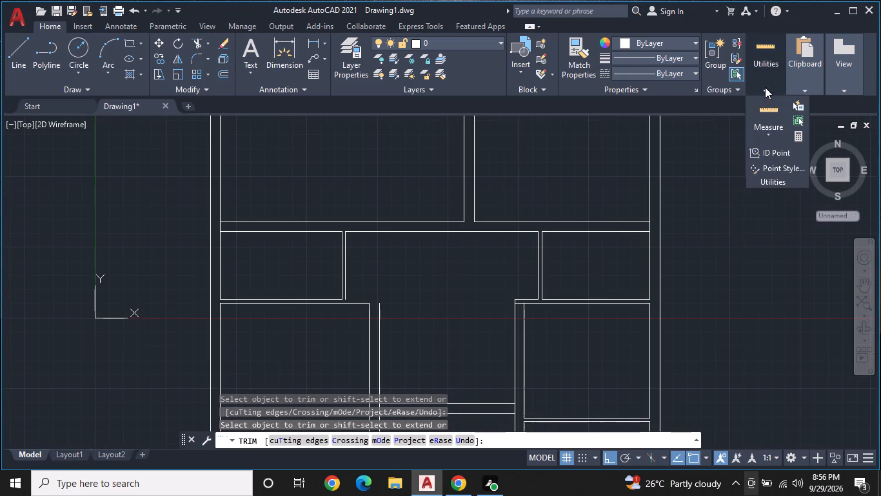
pyautogui.click(767, 130)
pyautogui.click(759, 159)
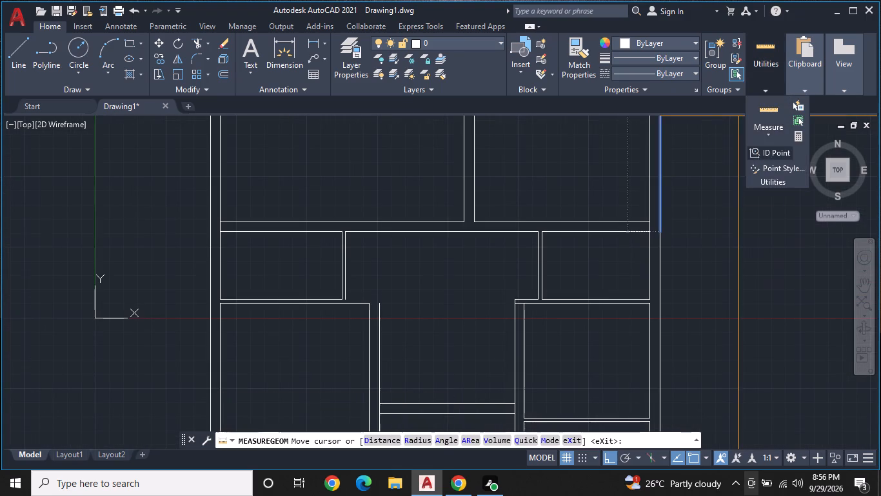
pyautogui.moveTo(639, 195); pyautogui.dragTo(658, 267, button='middle')
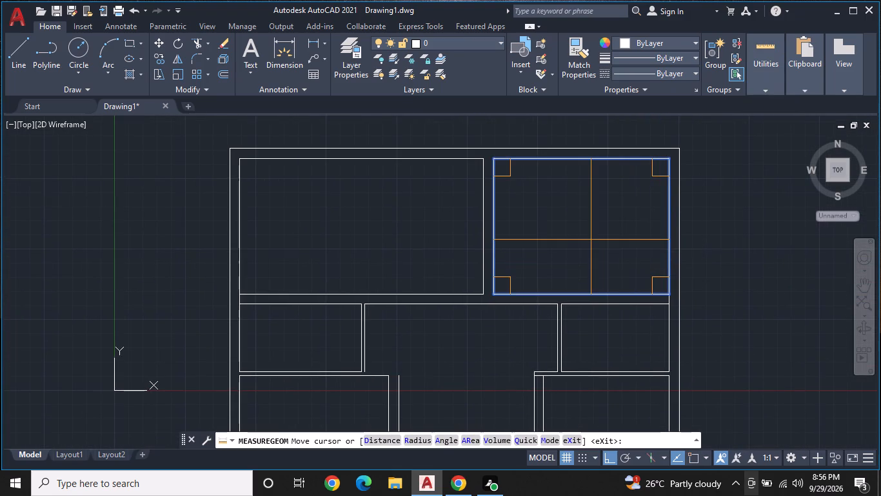
pyautogui.scroll(-2, 589, 239)
pyautogui.scroll(1, 589, 239)
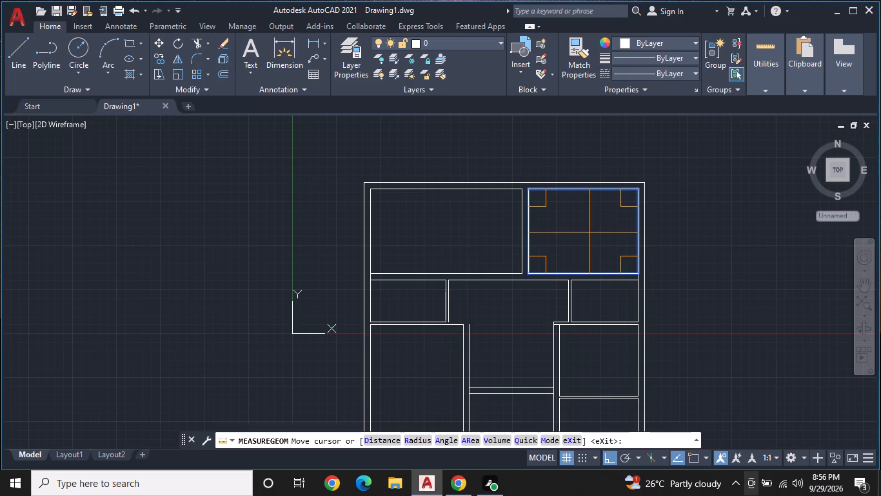
pyautogui.press('Escape')
pyautogui.press('Escape')
pyautogui.press('Escape')
pyautogui.press('Escape')
pyautogui.press('Escape')
pyautogui.press('Escape')
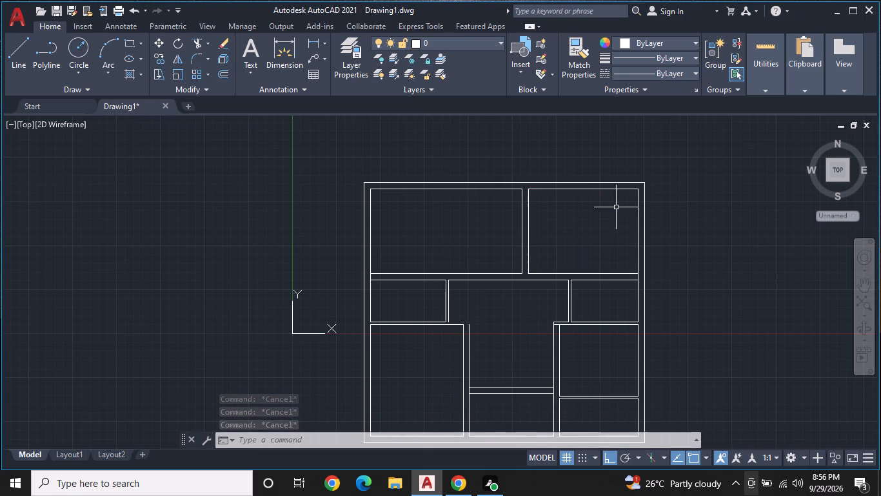
pyautogui.click(769, 90)
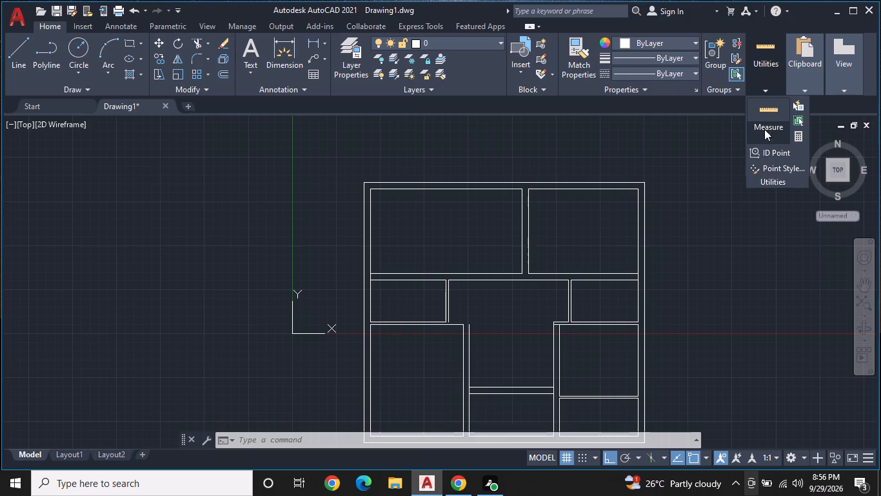
pyautogui.click(764, 129)
pyautogui.click(757, 156)
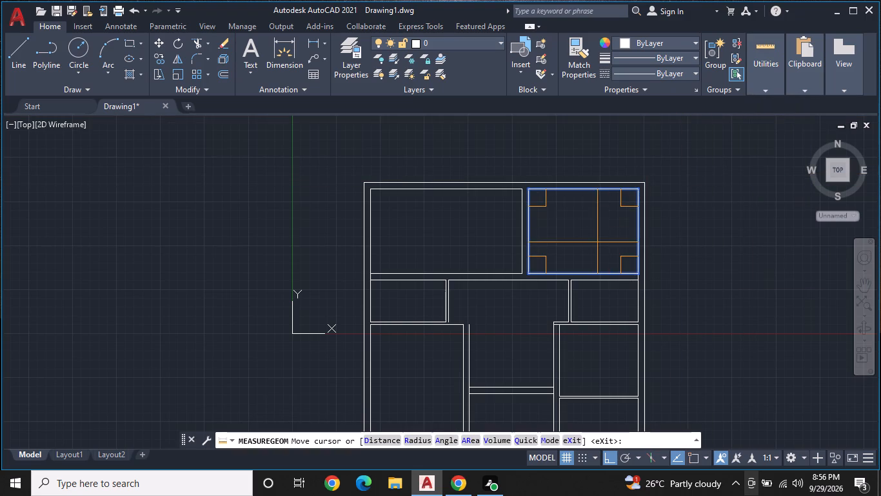
pyautogui.press('Escape')
# Erase both horizontal lines of the thin partition between the two rooms in the plan's bottom-right corner.
pyautogui.moveTo(706, 191); pyautogui.dragTo(723, 158, button='middle')
pyautogui.moveTo(707, 226); pyautogui.dragTo(728, 192, button='middle')
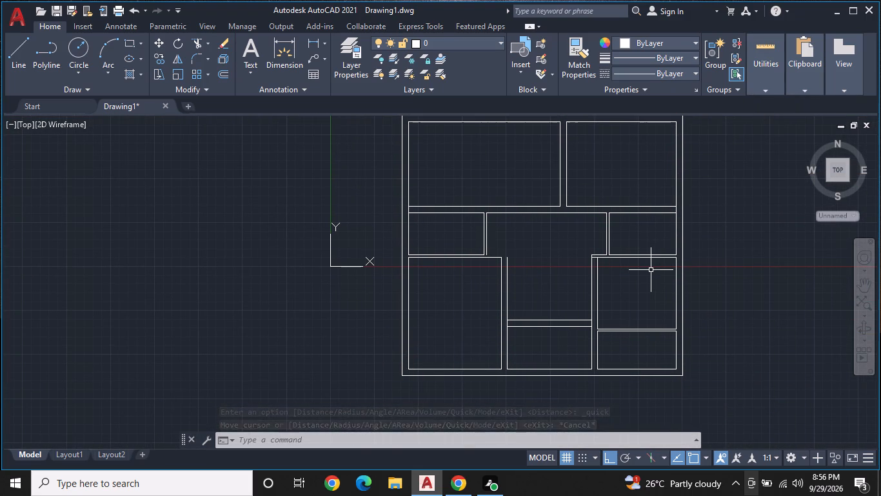
pyautogui.moveTo(654, 267); pyautogui.dragTo(661, 257, button='middle')
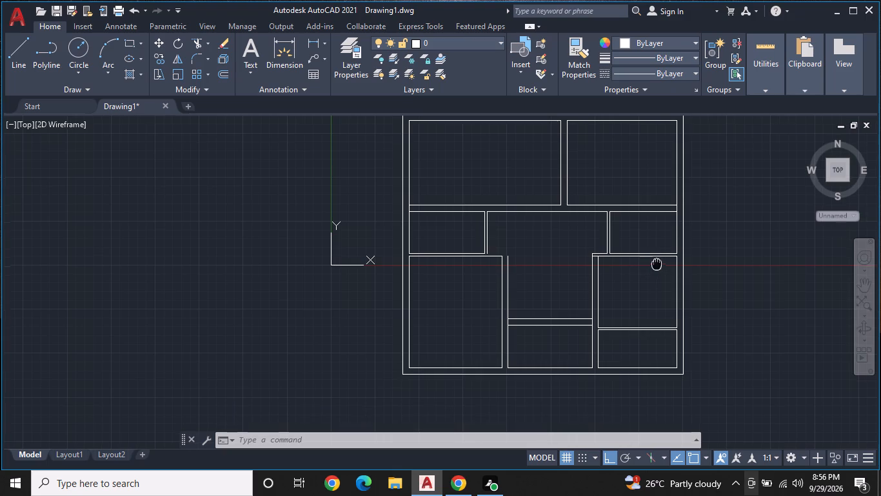
pyautogui.moveTo(661, 257); pyautogui.dragTo(671, 242, button='middle')
pyautogui.scroll(2, 660, 302)
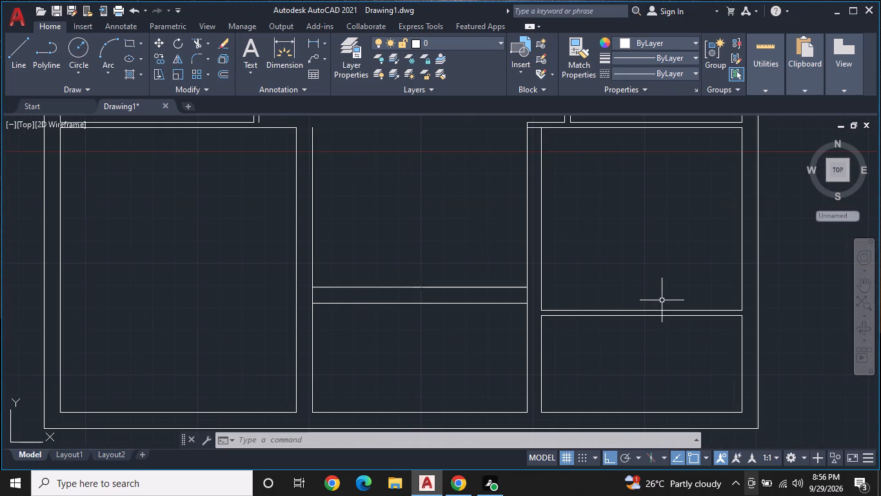
pyautogui.moveTo(672, 277); pyautogui.dragTo(689, 242, button='middle')
pyautogui.moveTo(682, 268); pyautogui.dragTo(674, 291, button='middle')
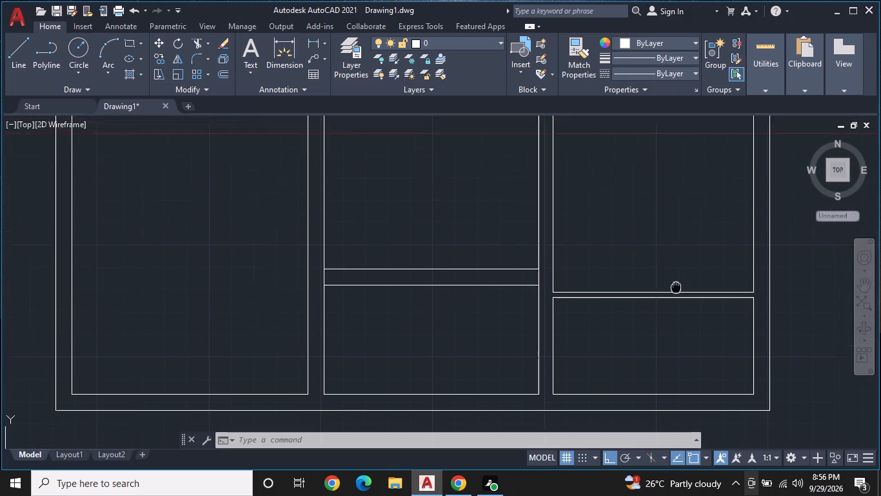
pyautogui.moveTo(674, 291); pyautogui.dragTo(626, 310, button='middle')
pyautogui.doubleClick(597, 316)
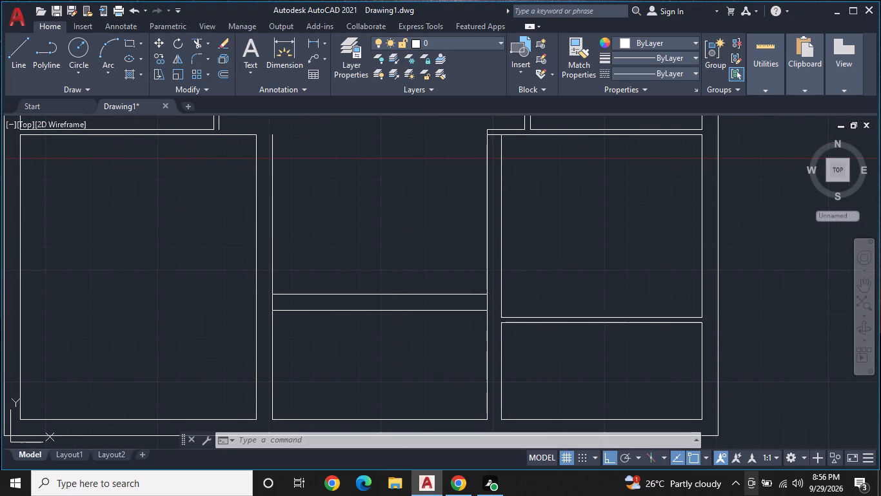
pyautogui.click(595, 327)
pyautogui.click(595, 323)
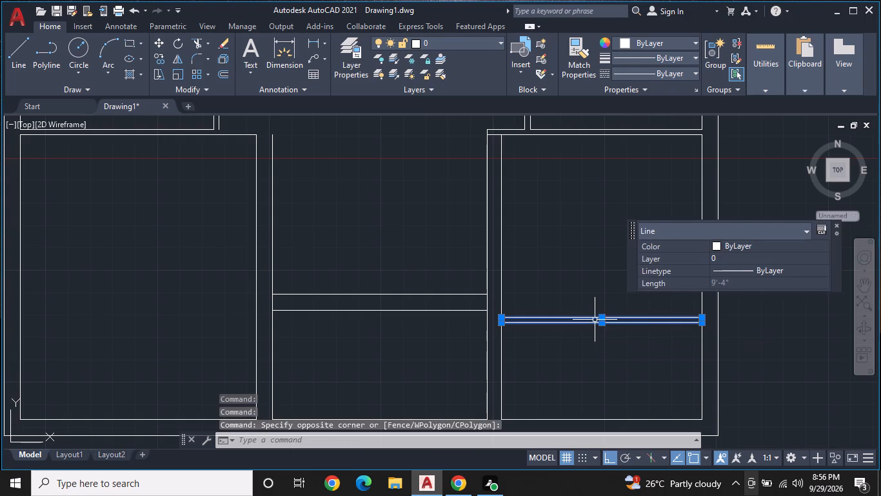
pyautogui.rightClick(595, 320)
pyautogui.click(659, 102)
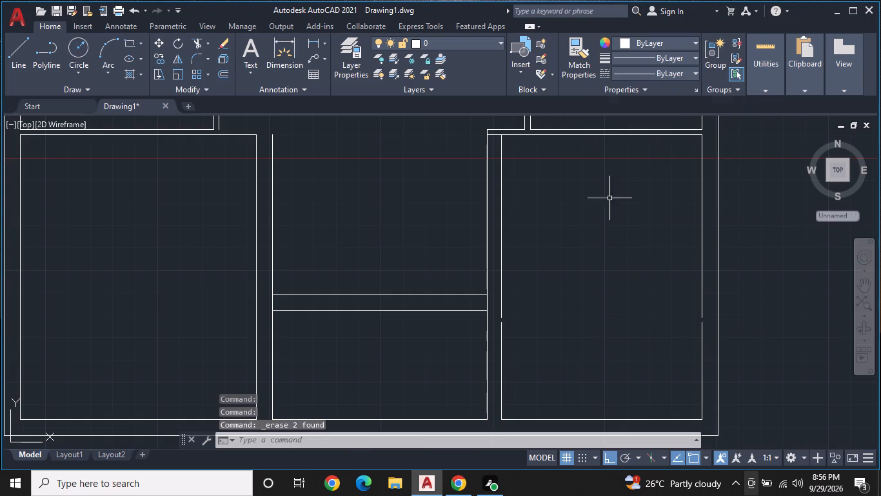
# Extend the right and left inner wall lines of the bottom-right room downward to close the gaps at the erased partition.
pyautogui.moveTo(602, 228); pyautogui.dragTo(564, 245, button='middle')
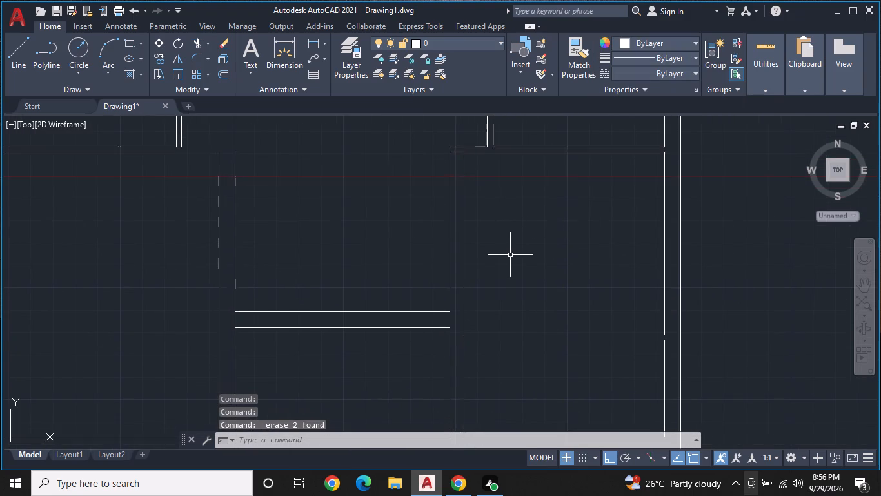
pyautogui.press('e')
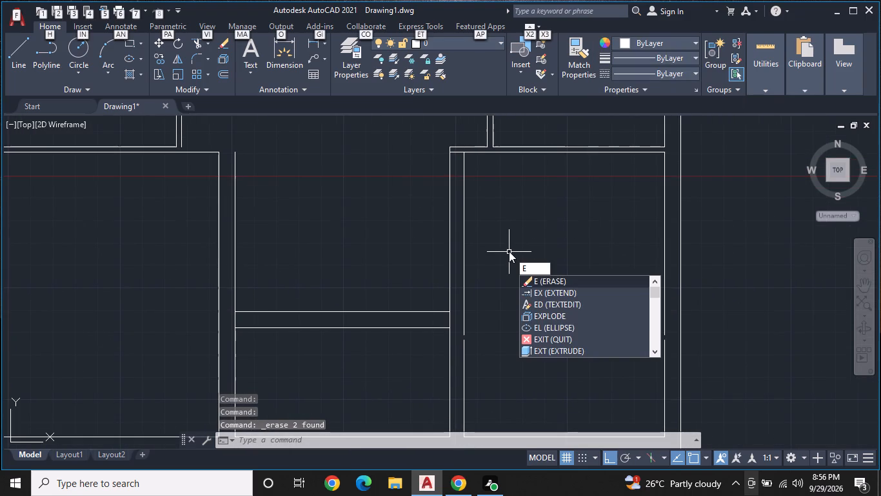
pyautogui.press('Escape')
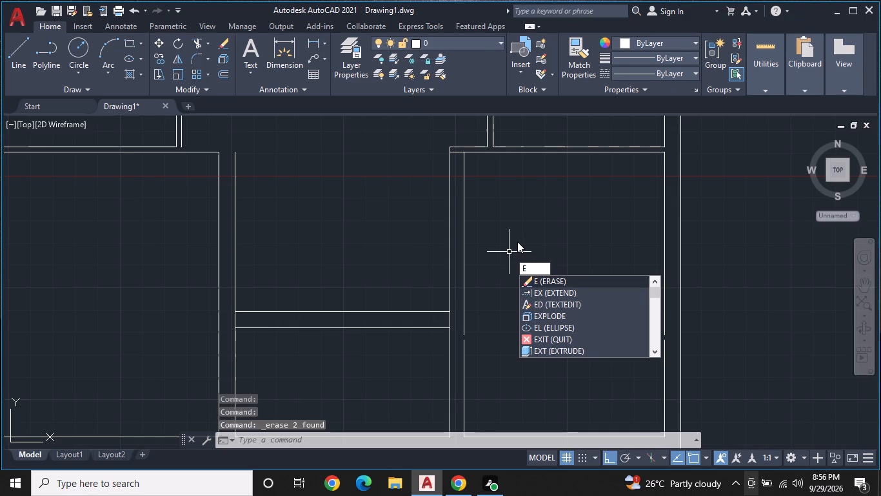
pyautogui.write('X')
pyautogui.press('space')
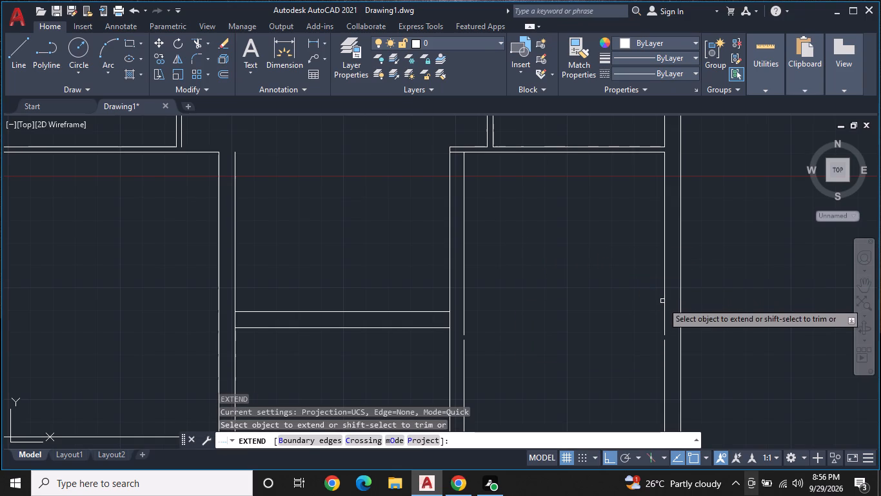
pyautogui.click(666, 316)
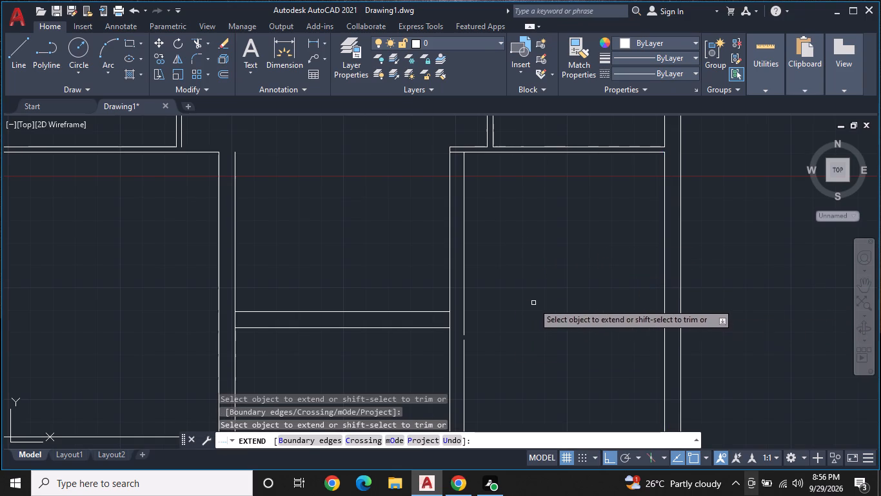
pyautogui.click(464, 305)
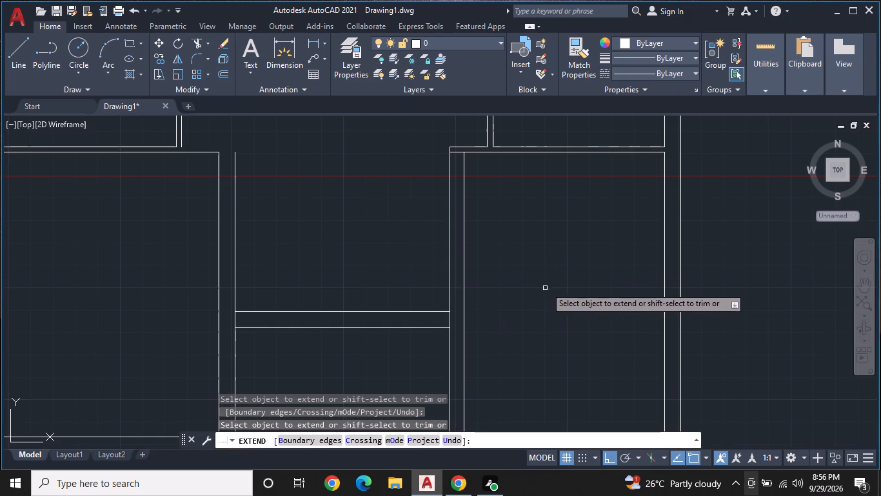
pyautogui.moveTo(556, 285); pyautogui.dragTo(568, 278, button='middle')
pyautogui.scroll(1, 568, 278)
pyautogui.scroll(-2, 569, 276)
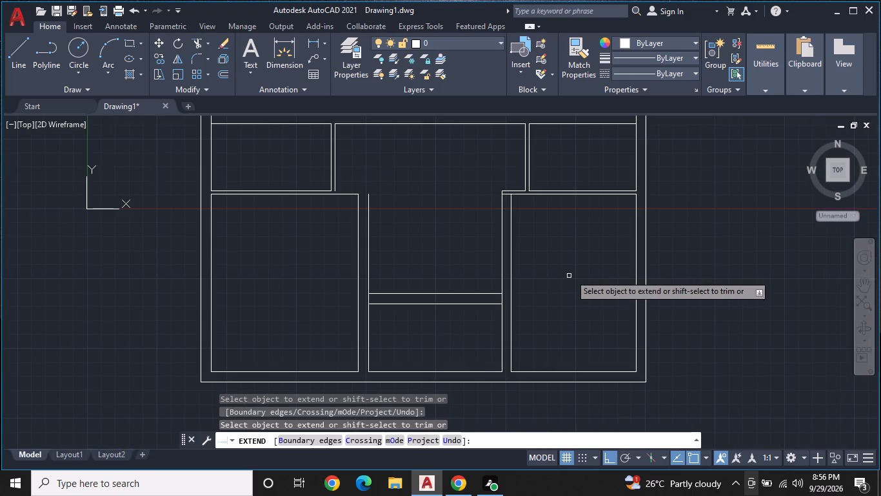
pyautogui.moveTo(591, 269); pyautogui.dragTo(529, 286, button='middle')
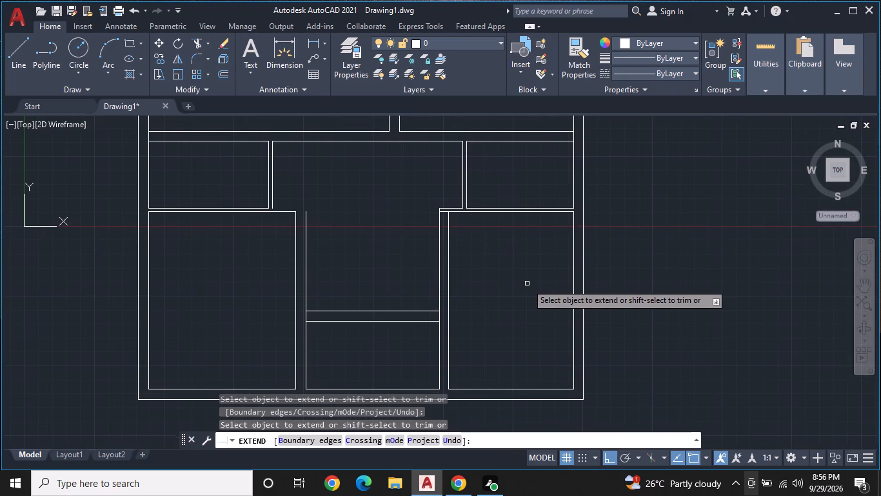
pyautogui.press('Escape')
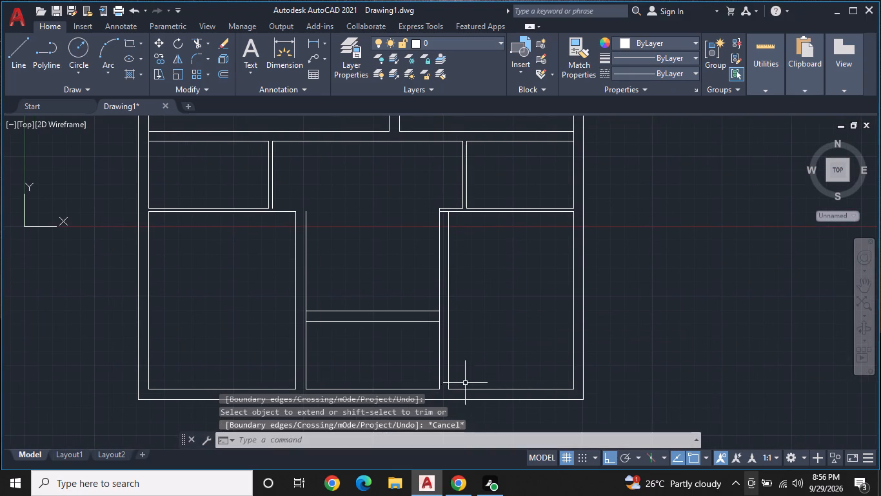
# Draw a horizontal line across the bottom-right room between its inner walls, level with the lower line of the neighbouring 9" wall.
pyautogui.press('space')
pyautogui.scroll(1, 455, 327)
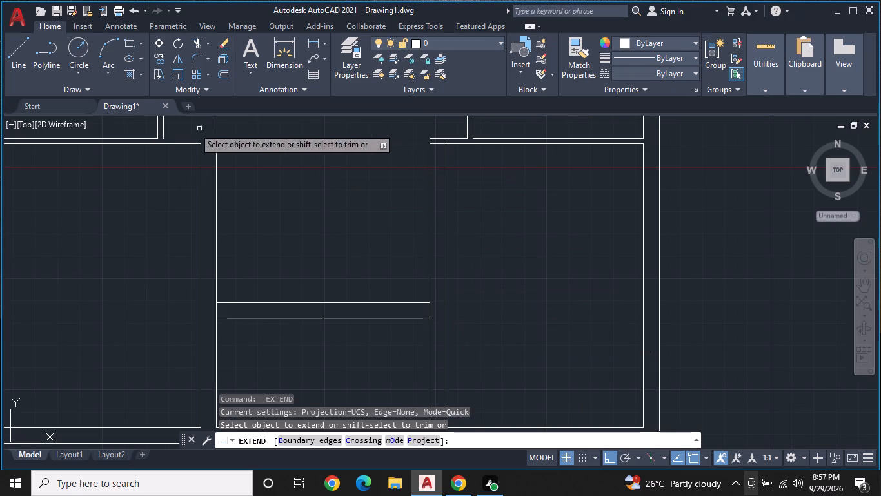
pyautogui.click(18, 70)
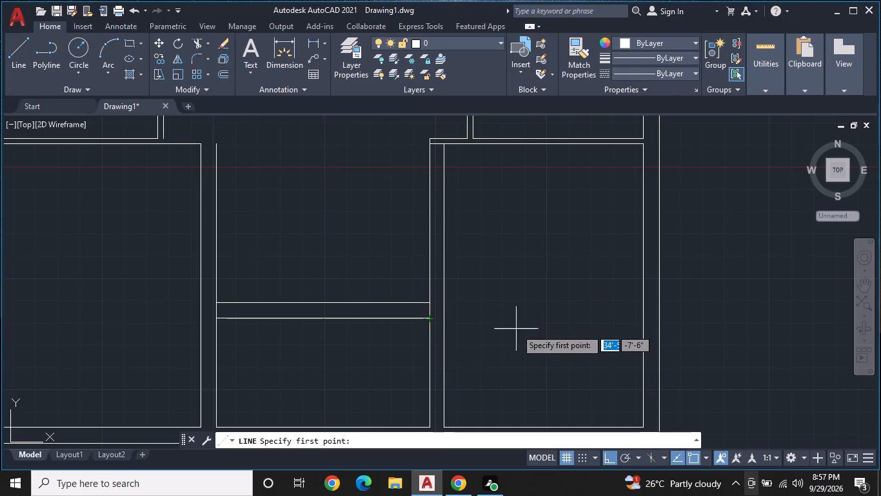
pyautogui.click(641, 319)
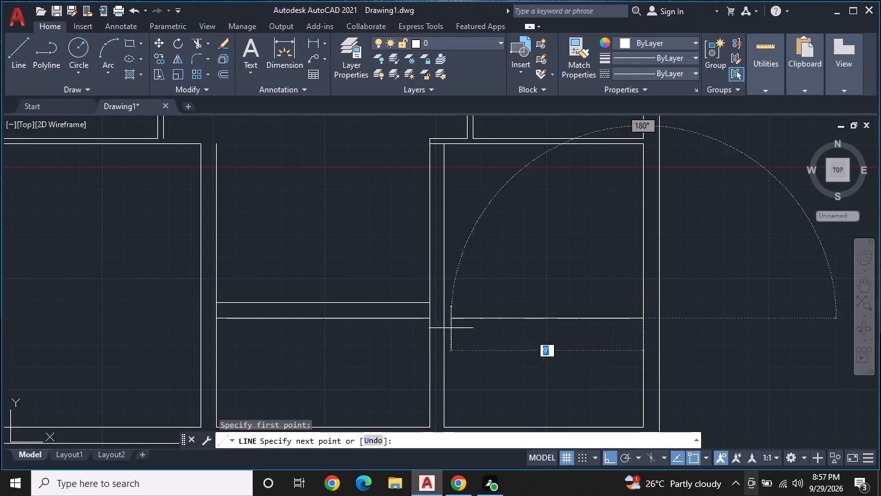
pyautogui.scroll(4, 402, 320)
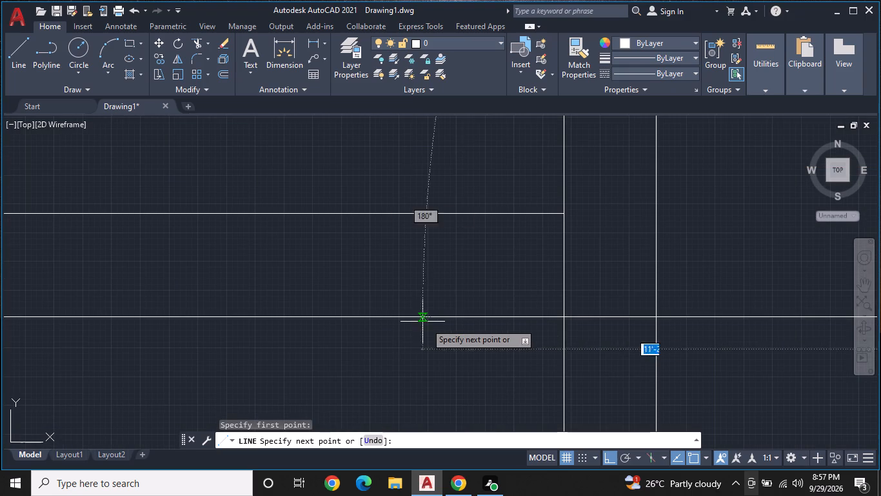
pyautogui.click(654, 317)
pyautogui.scroll(-2, 667, 317)
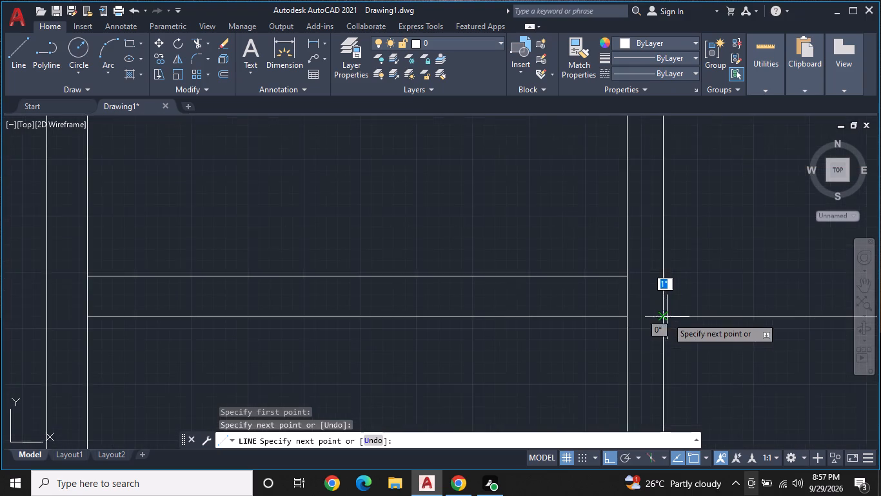
pyautogui.moveTo(689, 316); pyautogui.dragTo(422, 325, button='middle')
pyautogui.press('space')
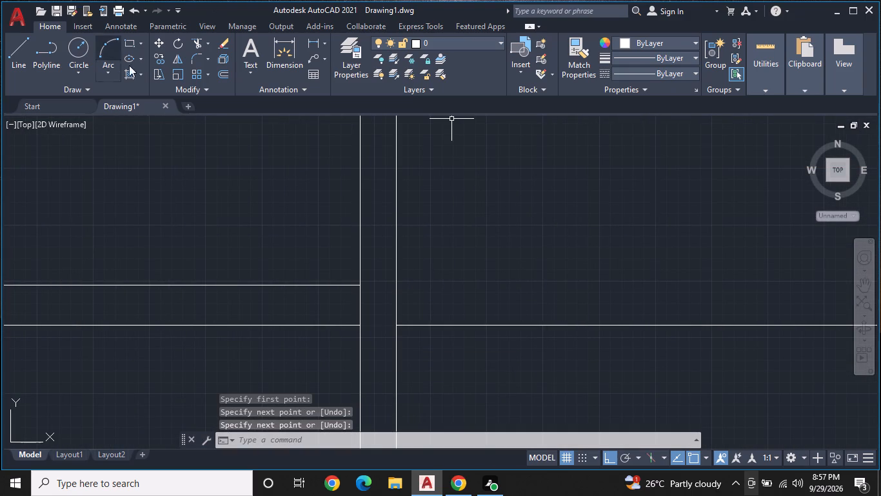
# Offset the bottom-right room's new horizontal line 3" upward to form a thin partition.
pyautogui.click(222, 71)
pyautogui.scroll(-1, 505, 274)
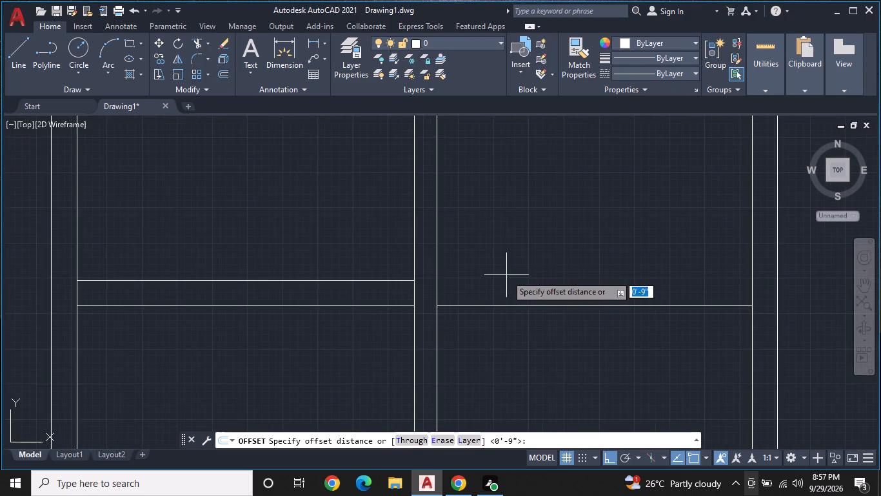
pyautogui.moveTo(508, 276); pyautogui.dragTo(404, 261, button='middle')
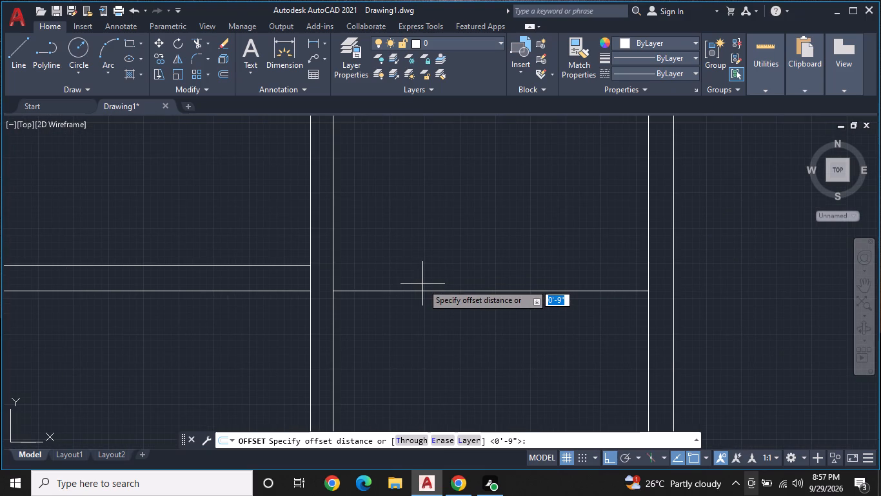
pyautogui.press('3')
pyautogui.hotkey('shift', '"')
pyautogui.press('Return')
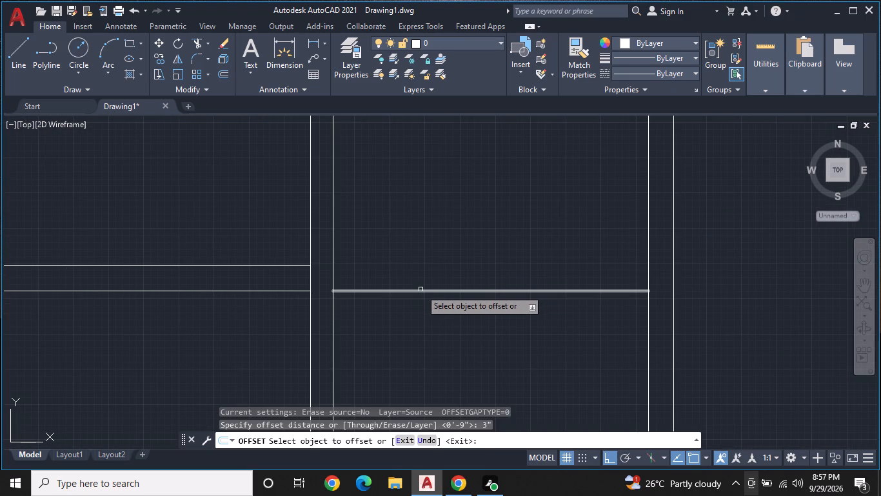
pyautogui.click(421, 290)
pyautogui.click(440, 254)
pyautogui.moveTo(463, 268); pyautogui.dragTo(463, 271, button='middle')
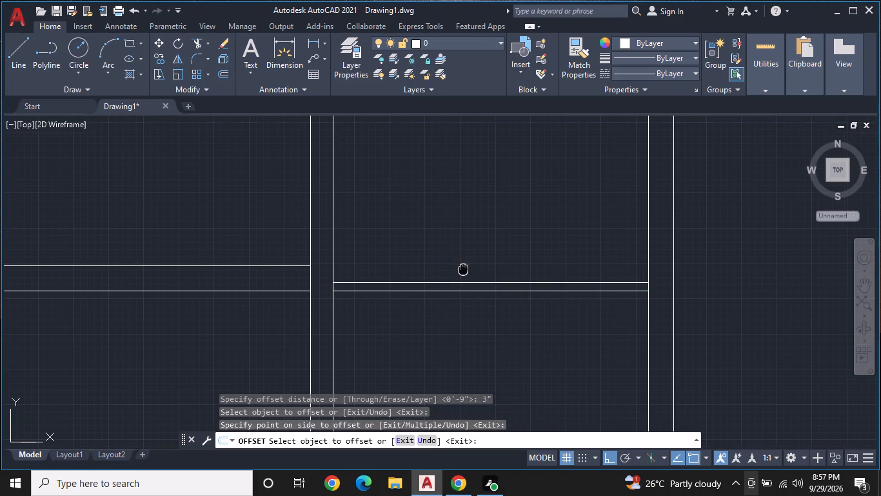
pyautogui.moveTo(463, 271); pyautogui.dragTo(432, 328, button='middle')
pyautogui.press('Escape')
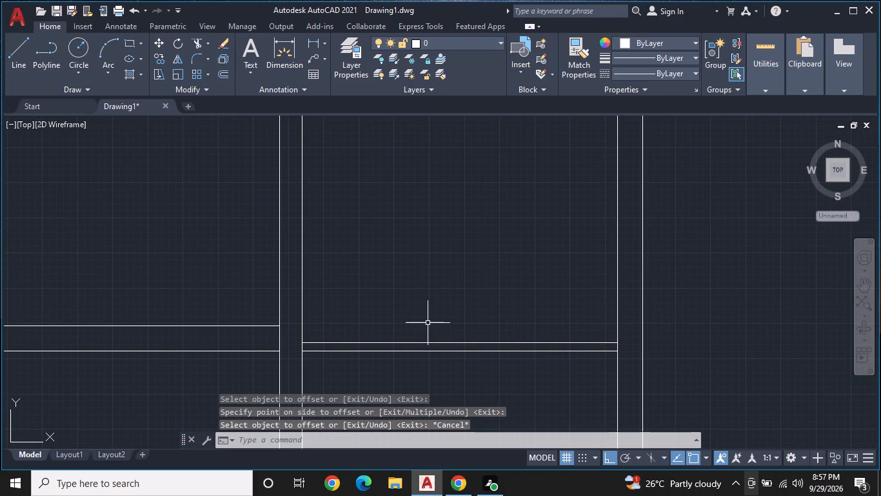
# Move both lines of the bottom-right room's 3" partition up by 6".
pyautogui.click(356, 341)
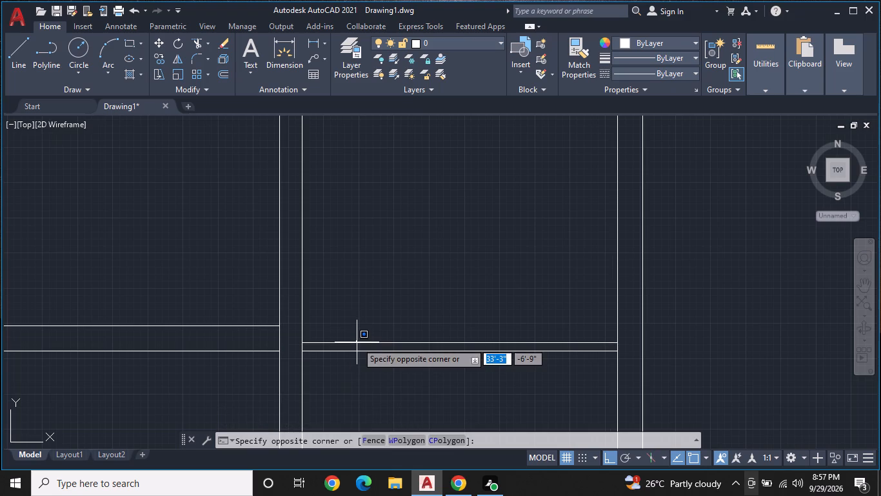
pyautogui.click(357, 342)
pyautogui.click(356, 344)
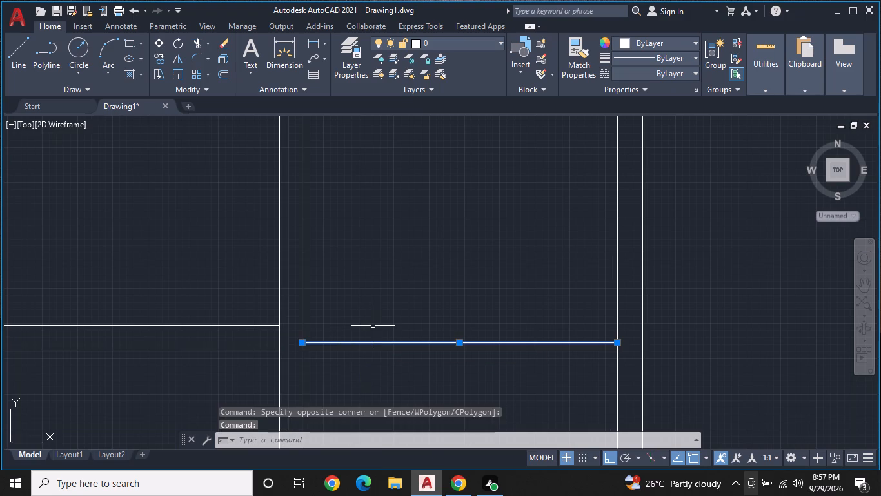
pyautogui.click(462, 344)
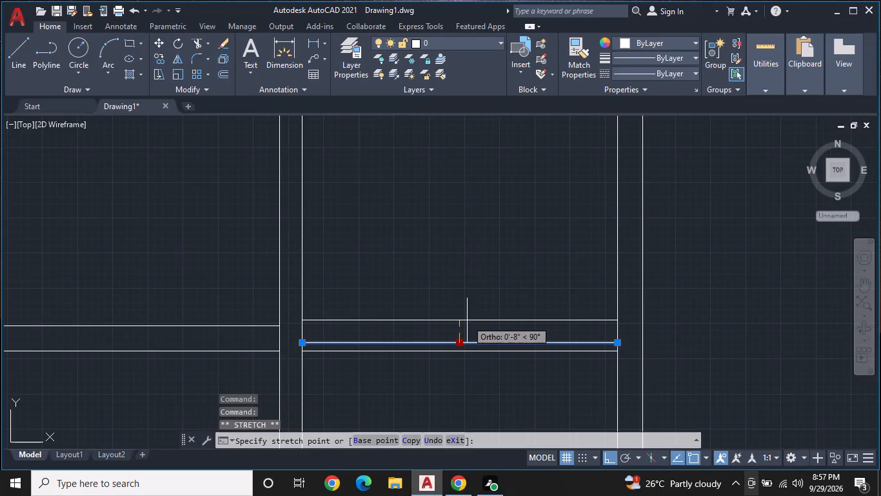
pyautogui.write('6"')
pyautogui.press('Return')
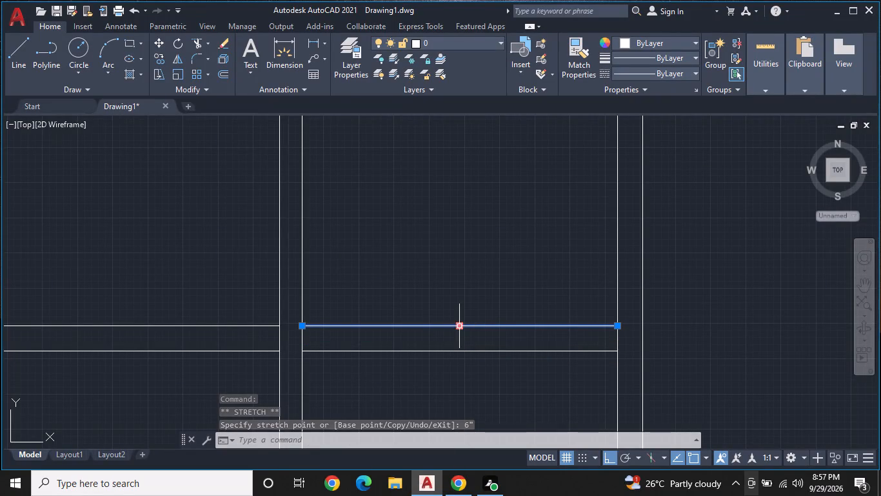
pyautogui.click(440, 352)
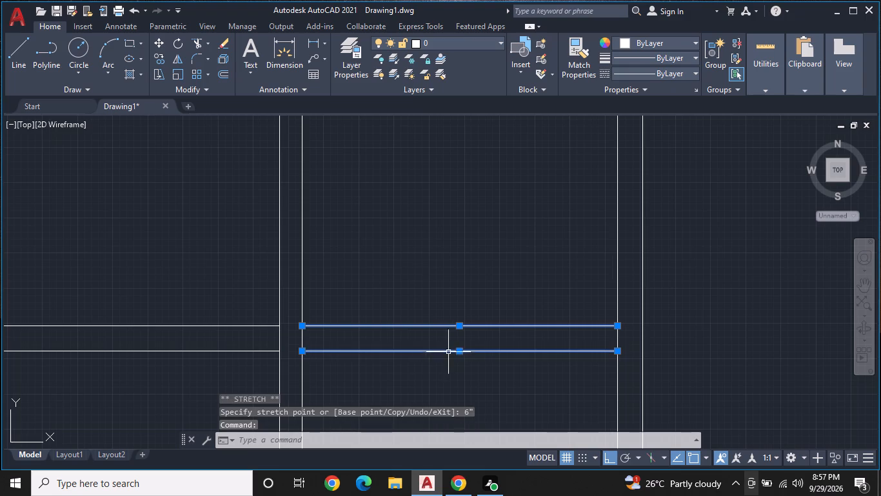
pyautogui.click(462, 352)
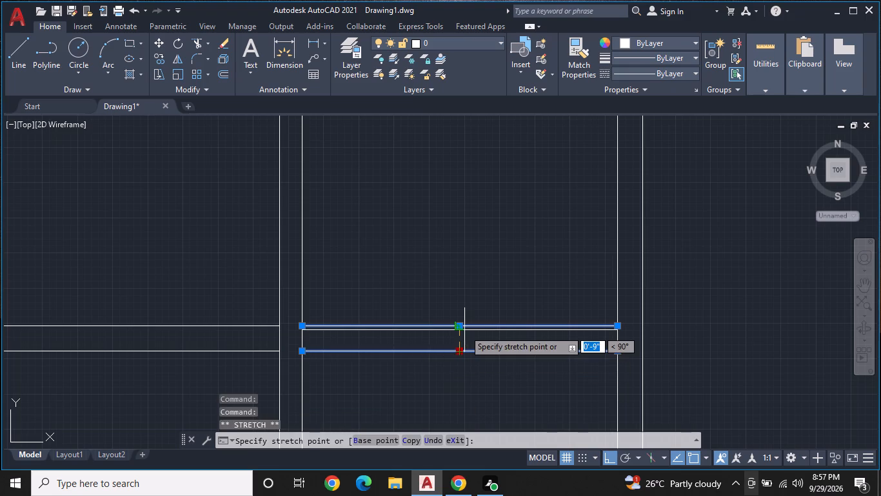
pyautogui.write('6"')
pyautogui.press('Return')
pyautogui.press('Escape')
pyautogui.press('Escape')
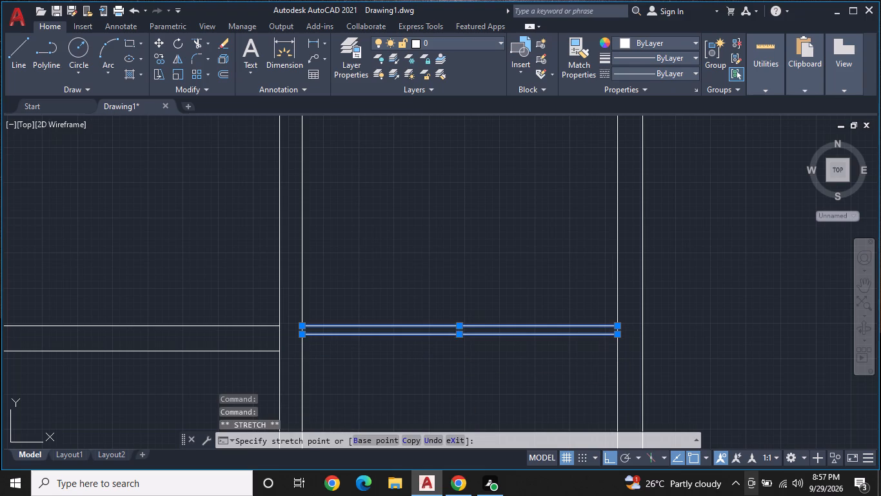
pyautogui.press('Escape')
# Extend the partition's upper line leftward across the vertical wall to meet the neighbouring wall's upper line.
pyautogui.moveTo(519, 392); pyautogui.dragTo(575, 386, button='middle')
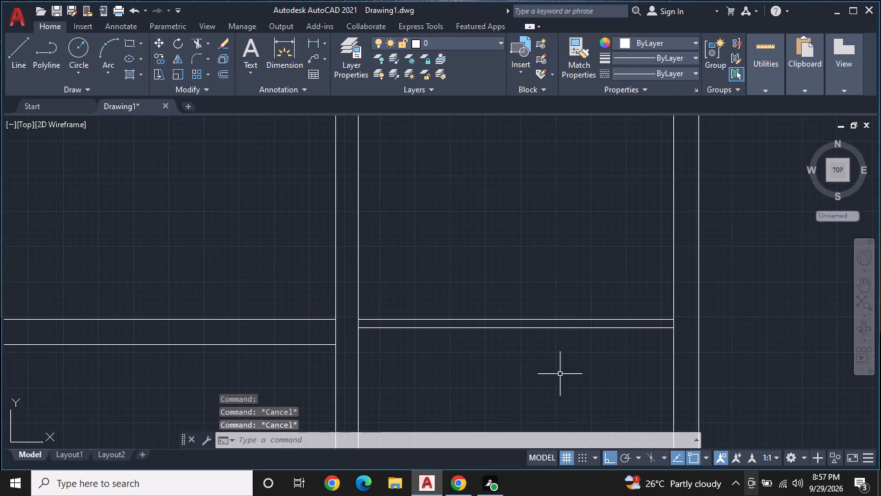
pyautogui.scroll(1, 377, 307)
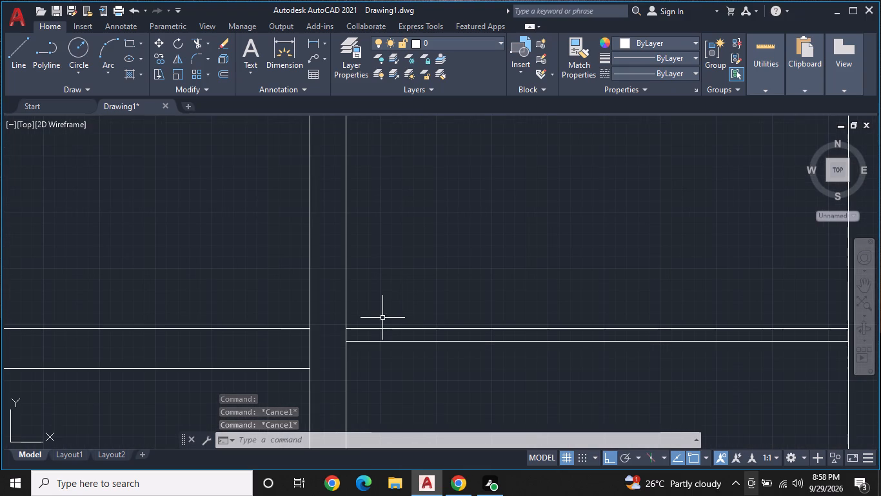
pyautogui.write('EX')
pyautogui.press('space')
pyautogui.click(382, 329)
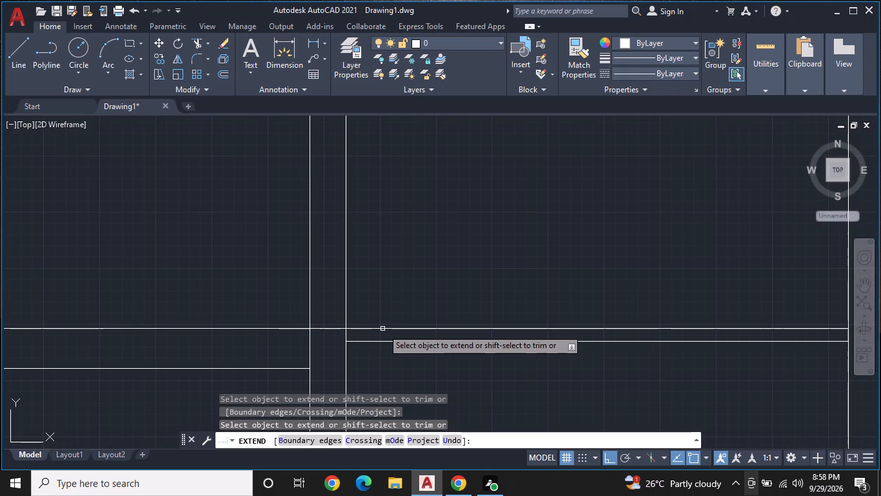
pyautogui.moveTo(382, 329); pyautogui.dragTo(439, 287, button='middle')
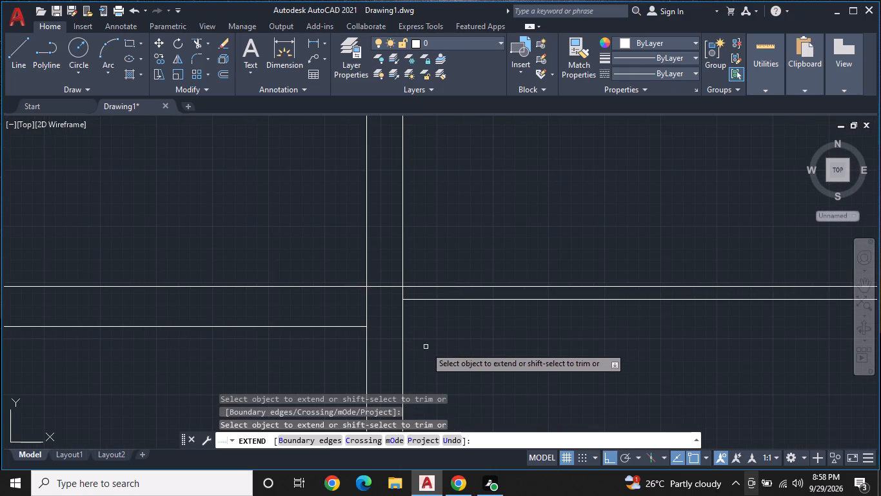
pyautogui.moveTo(439, 347); pyautogui.dragTo(466, 336, button='middle')
pyautogui.press('Escape')
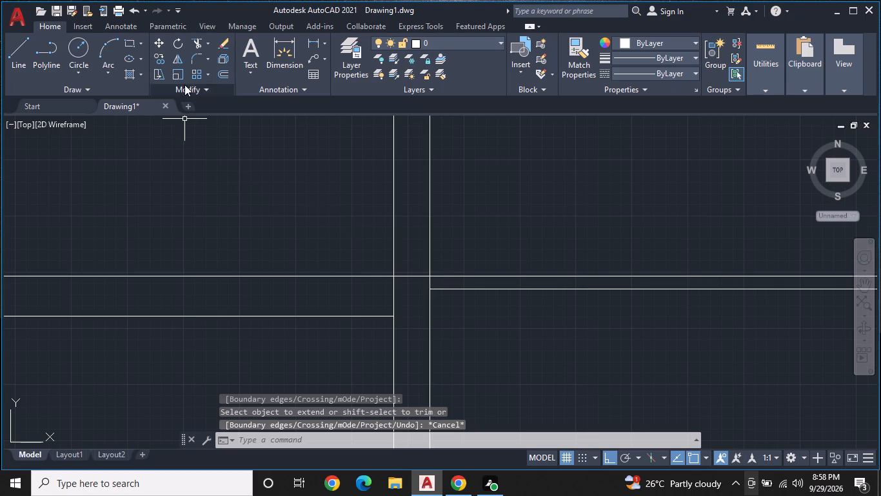
# Trim away both lines of the vertical wall above the continuous horizontal line.
pyautogui.click(195, 41)
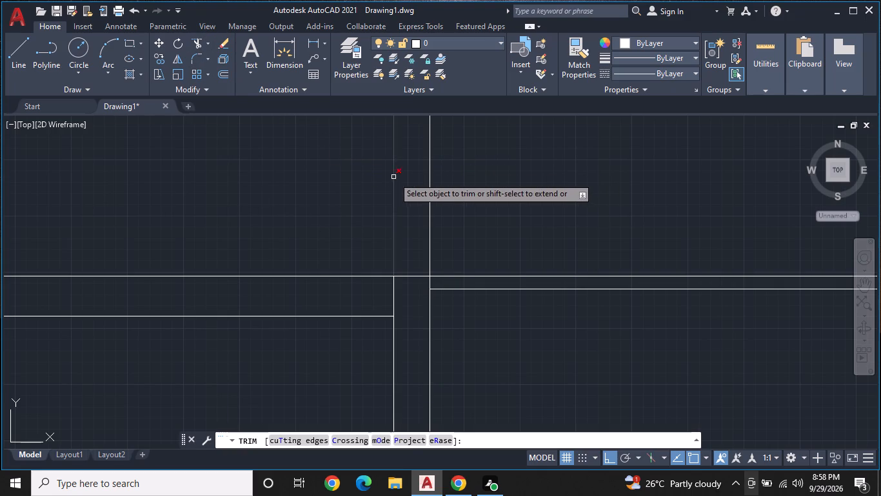
pyautogui.click(386, 180)
pyautogui.click(477, 177)
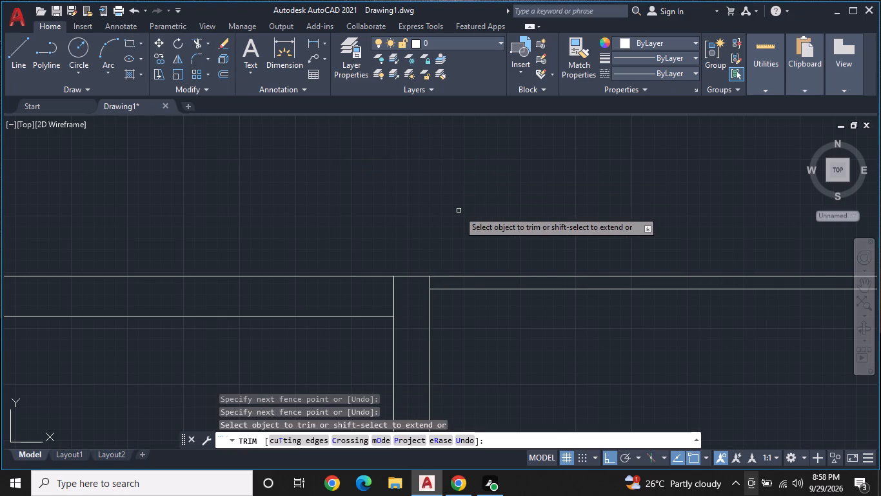
# Trim the leftover vertical wall segments at the junction, inside the 3" partition and inside the adjoining 9" wall.
pyautogui.moveTo(470, 298); pyautogui.dragTo(480, 258, button='middle')
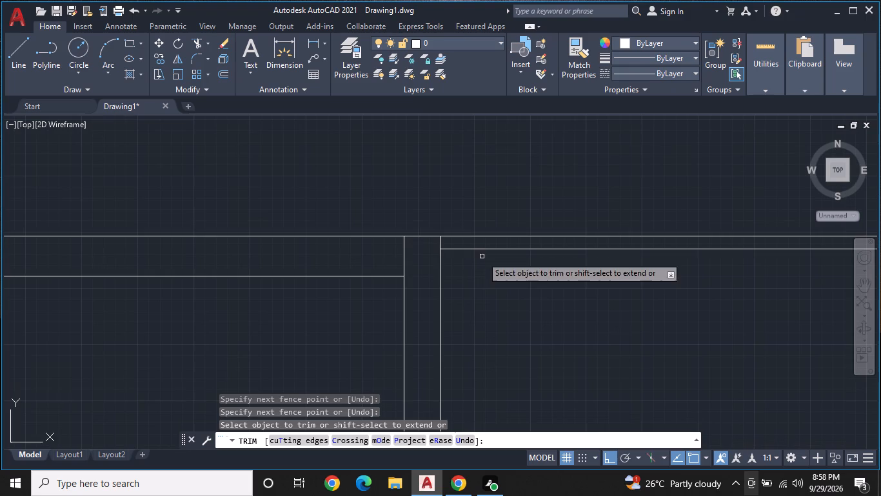
pyautogui.scroll(1, 444, 242)
pyautogui.click(437, 240)
pyautogui.scroll(-1, 462, 254)
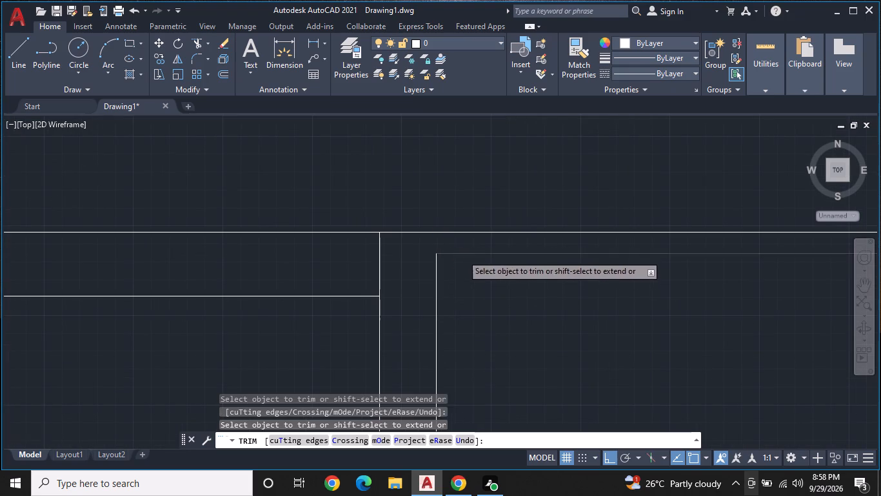
pyautogui.scroll(-1, 462, 255)
pyautogui.moveTo(484, 294); pyautogui.dragTo(490, 274, button='middle')
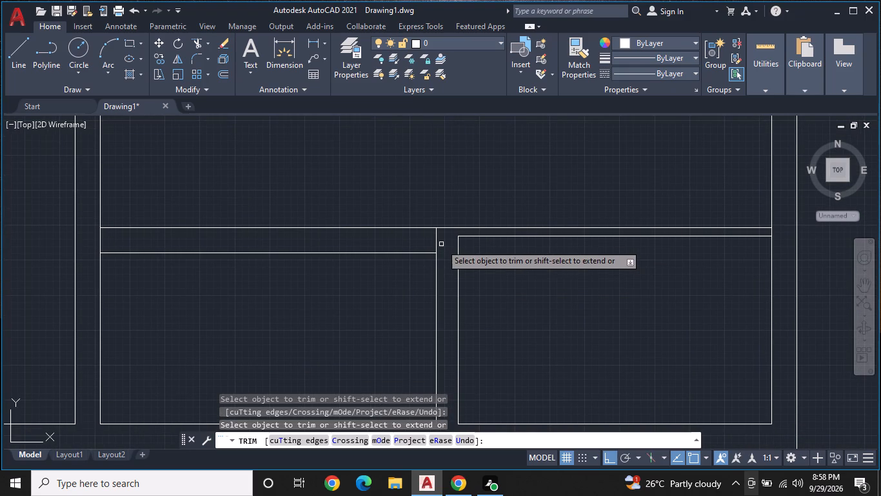
pyautogui.click(437, 243)
pyautogui.scroll(-1, 456, 239)
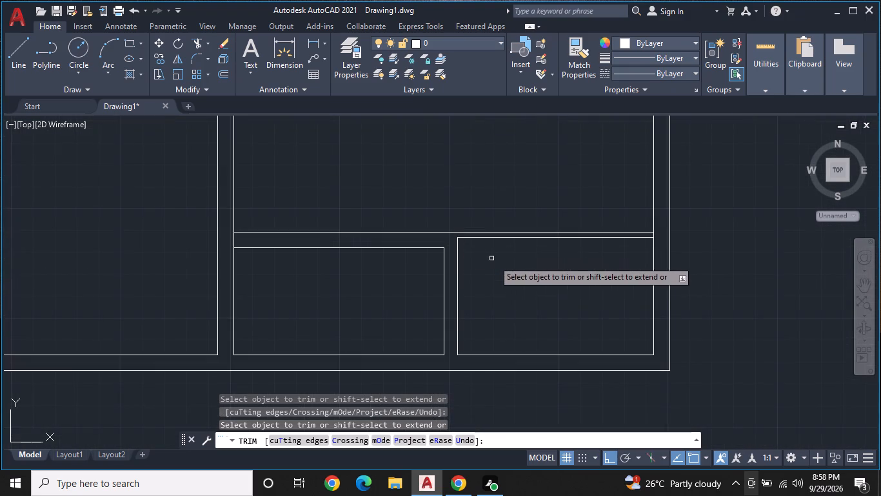
pyautogui.moveTo(505, 274); pyautogui.dragTo(510, 252, button='middle')
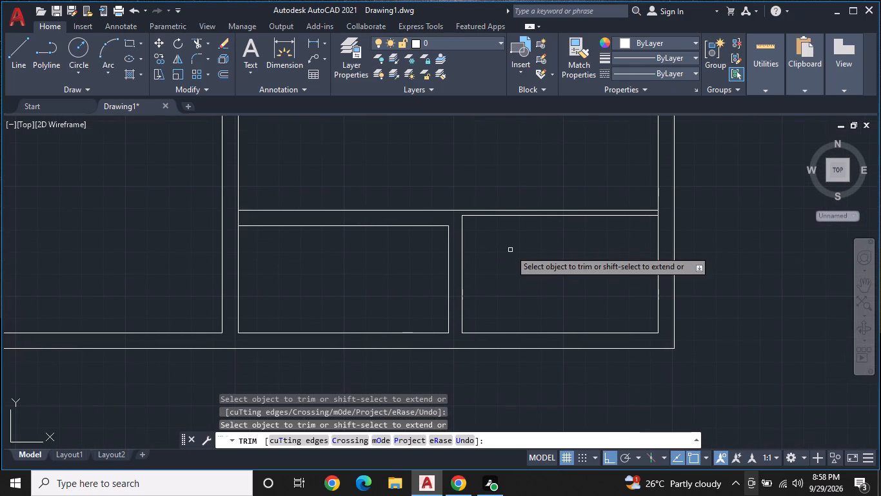
pyautogui.moveTo(510, 250); pyautogui.dragTo(435, 309, button='middle')
pyautogui.moveTo(512, 124); pyautogui.dragTo(503, 226, button='middle')
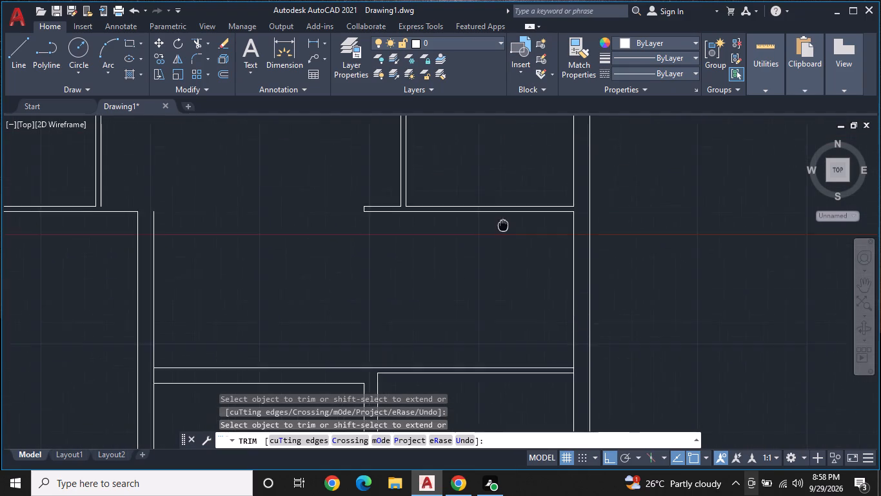
pyautogui.moveTo(503, 226); pyautogui.dragTo(498, 235, button='middle')
pyautogui.press('Escape')
# Load the ACAD_ISO02W100 (ISO dash) linetype from acad.lin into the drawing.
pyautogui.moveTo(494, 236); pyautogui.dragTo(550, 174, button='middle')
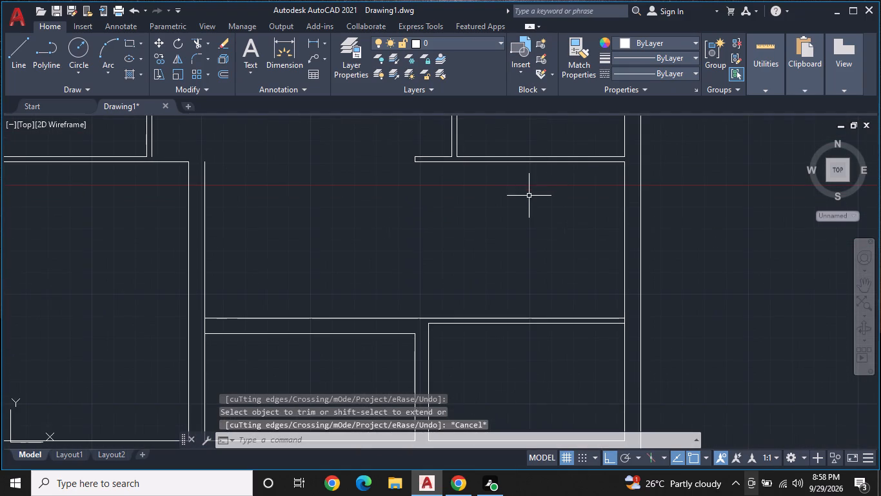
pyautogui.moveTo(526, 197); pyautogui.dragTo(536, 218, button='middle')
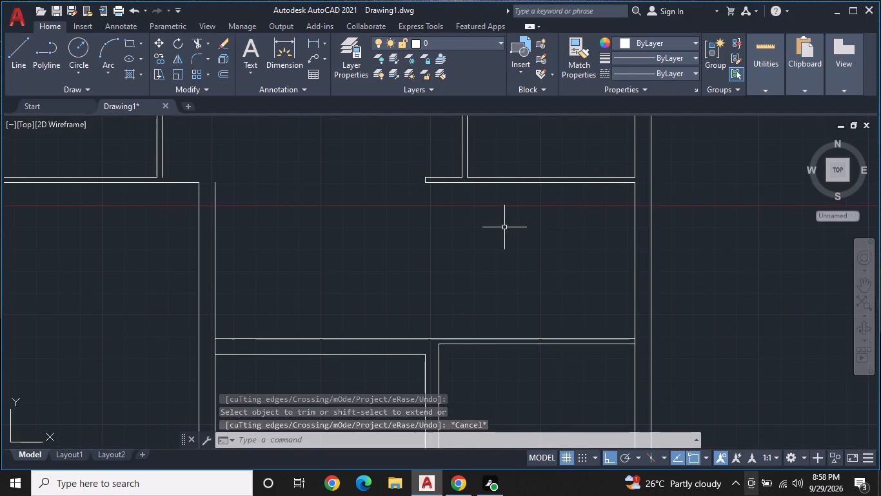
pyautogui.moveTo(466, 241); pyautogui.dragTo(477, 232, button='middle')
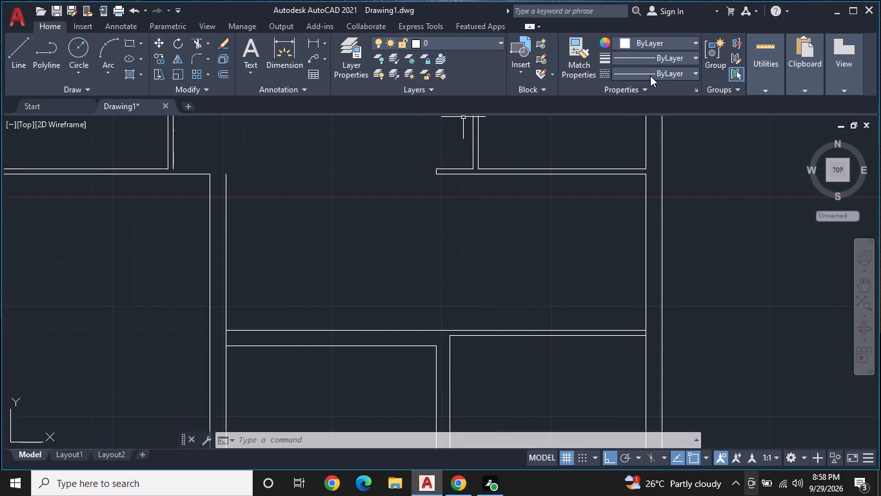
pyautogui.click(650, 76)
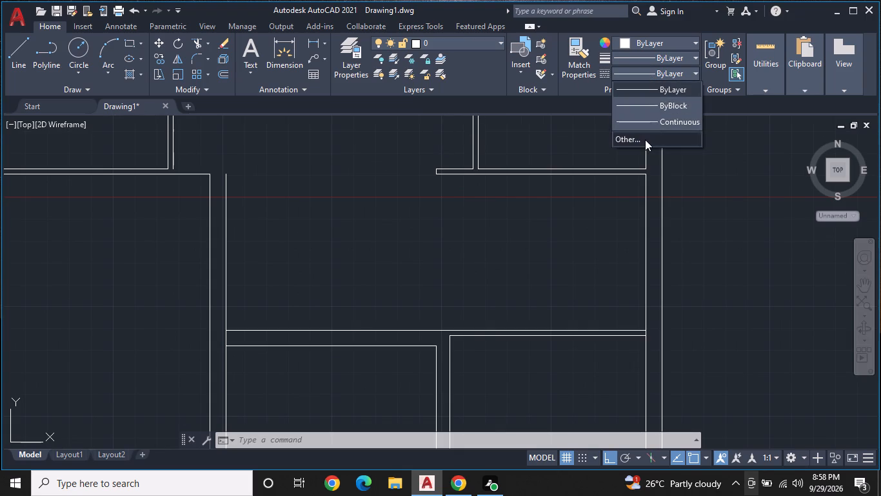
pyautogui.click(645, 139)
pyautogui.click(538, 130)
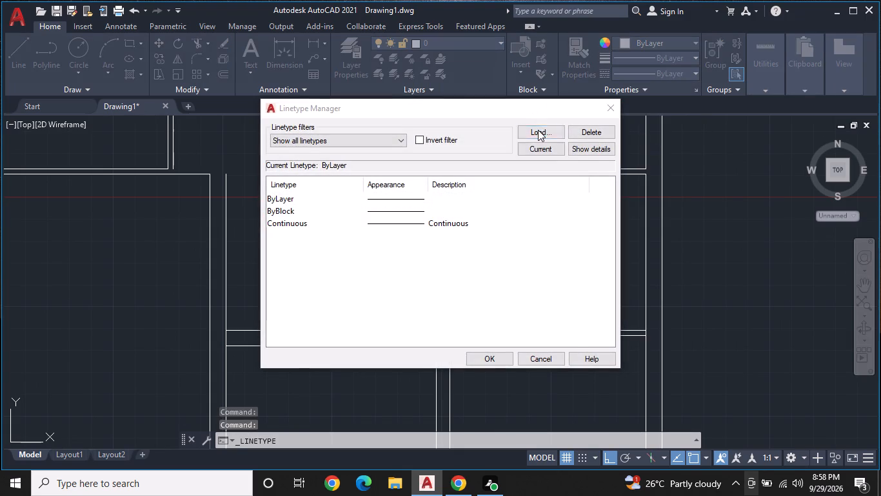
pyautogui.click(470, 218)
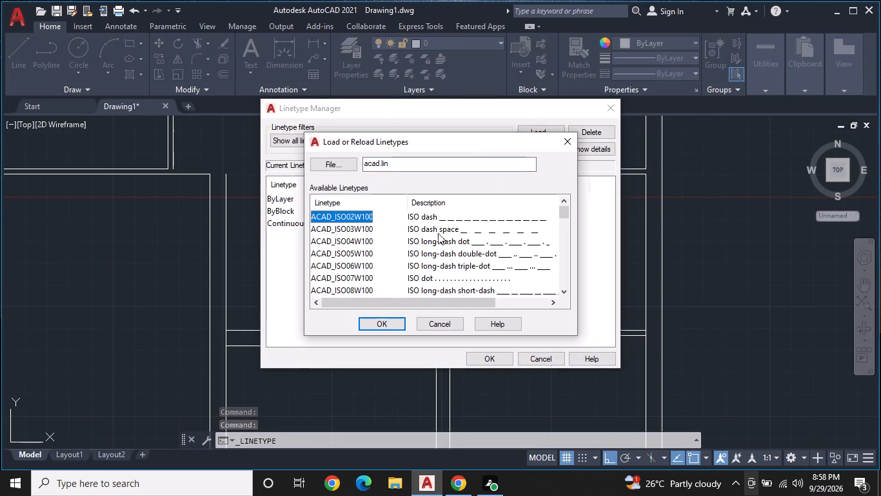
pyautogui.click(377, 324)
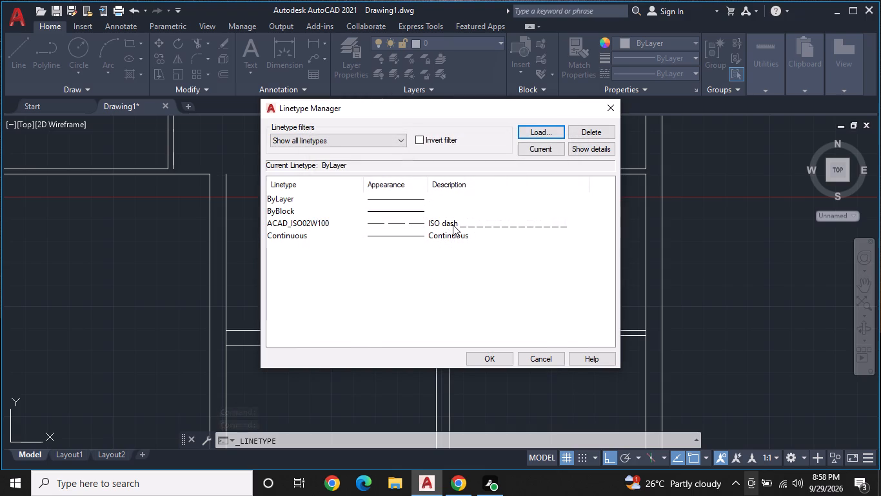
pyautogui.click(453, 225)
pyautogui.click(485, 361)
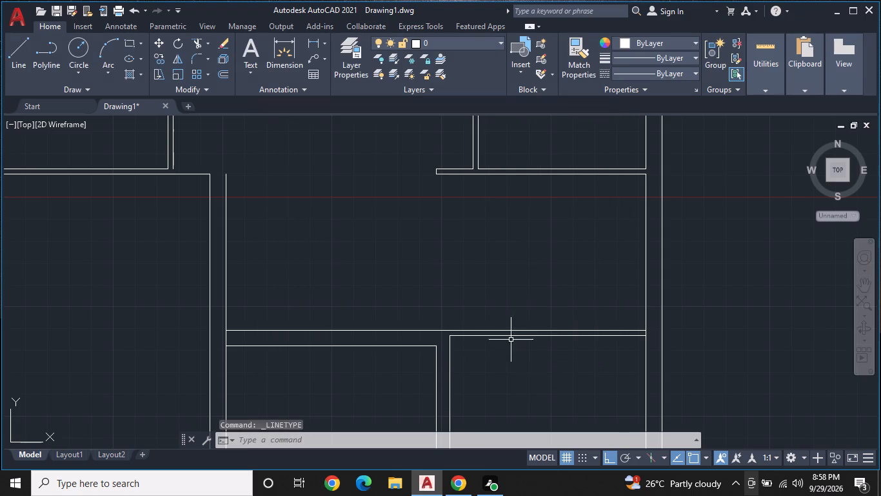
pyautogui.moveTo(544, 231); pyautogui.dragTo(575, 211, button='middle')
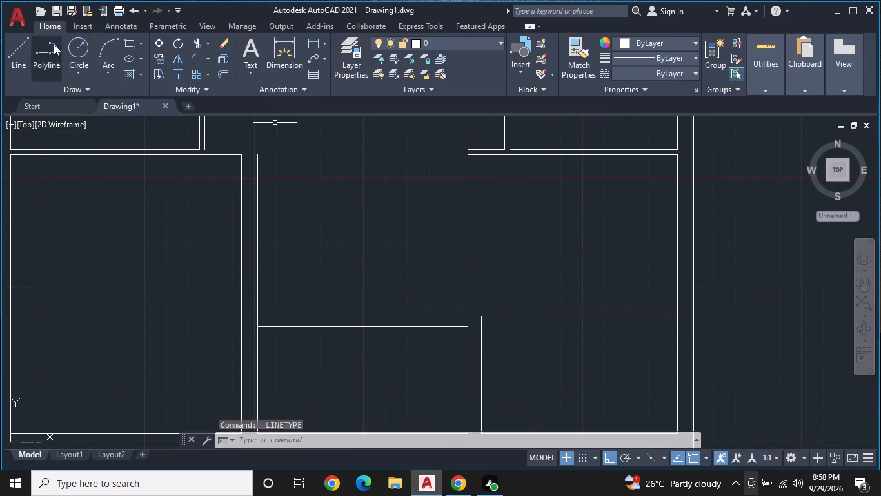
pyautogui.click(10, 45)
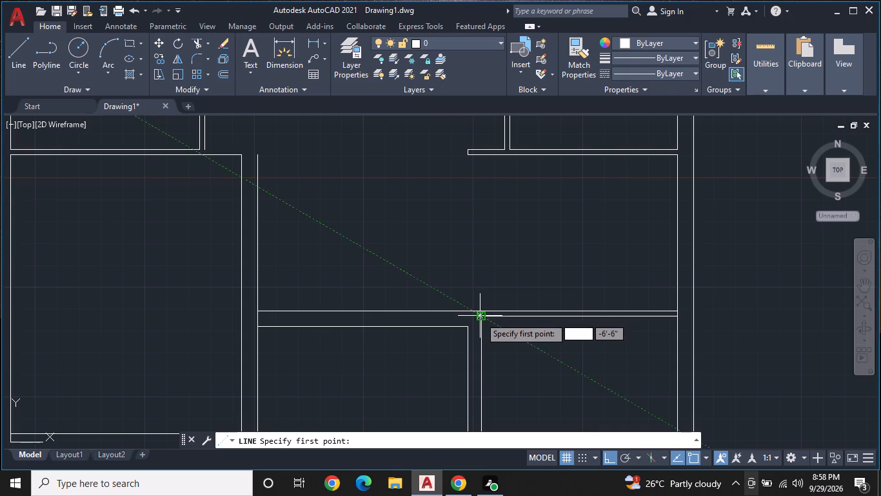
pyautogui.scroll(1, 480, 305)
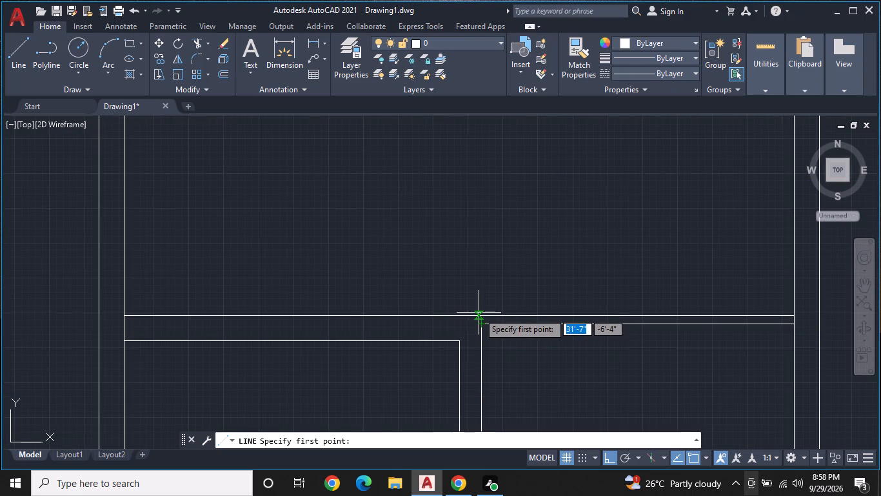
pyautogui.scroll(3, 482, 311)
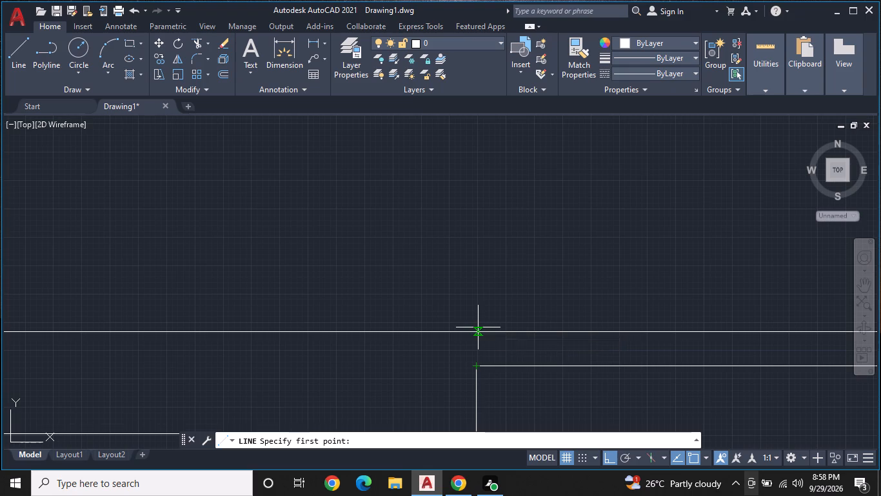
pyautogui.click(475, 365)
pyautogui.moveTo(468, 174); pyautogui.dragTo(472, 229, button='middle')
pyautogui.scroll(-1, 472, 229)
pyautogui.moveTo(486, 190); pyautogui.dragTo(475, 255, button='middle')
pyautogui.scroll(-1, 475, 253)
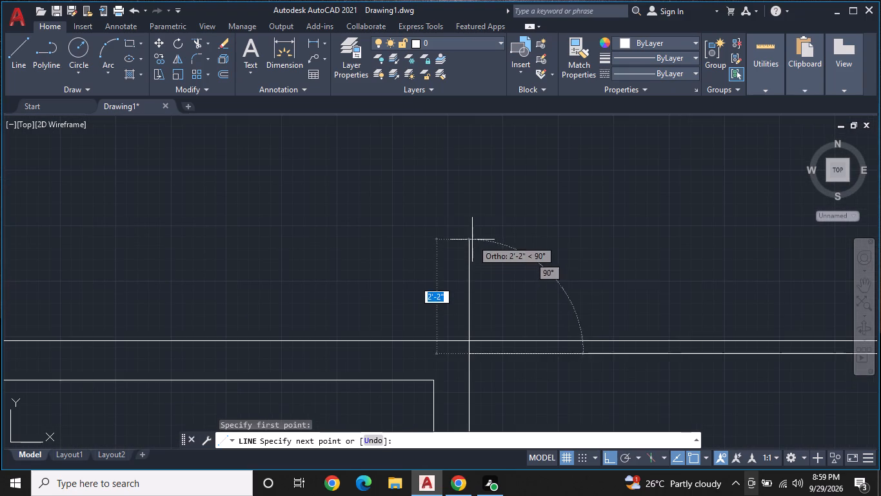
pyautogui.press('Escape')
# With ACAD_ISO02W100 as the current linetype, draw a vertical line about 7'-5" long from the lower horizontal wall up to the upper partition near its free end.
pyautogui.click(673, 73)
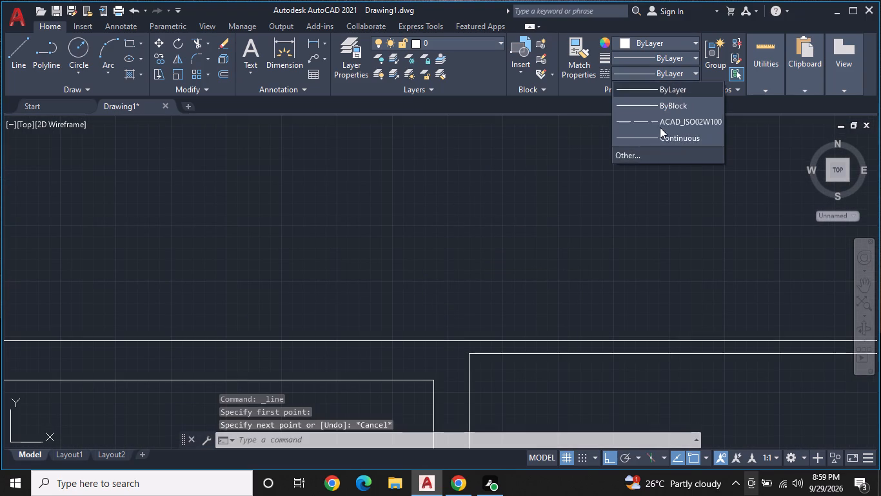
pyautogui.click(660, 123)
pyautogui.moveTo(571, 254); pyautogui.dragTo(577, 290, button='middle')
pyautogui.scroll(-2, 577, 290)
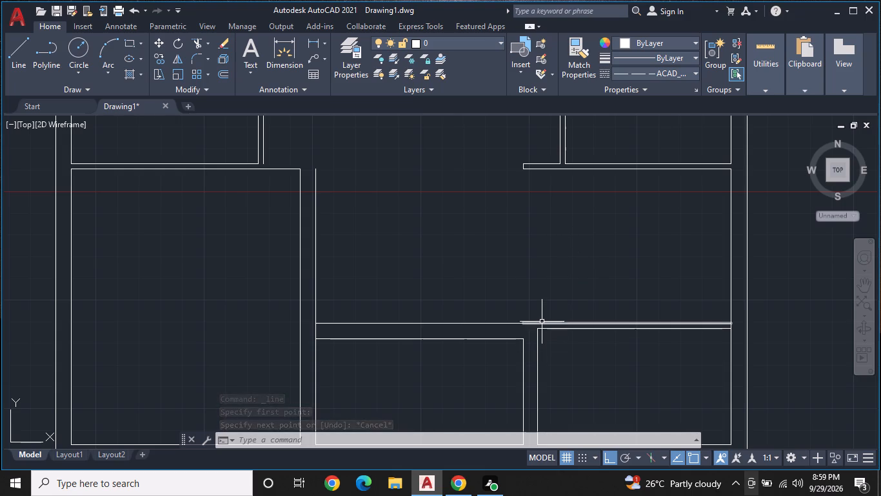
pyautogui.press('space')
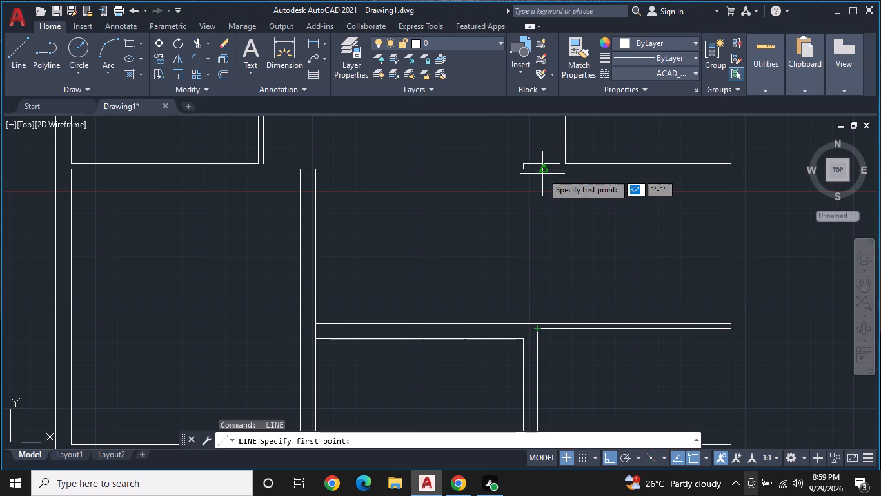
pyautogui.scroll(2, 532, 170)
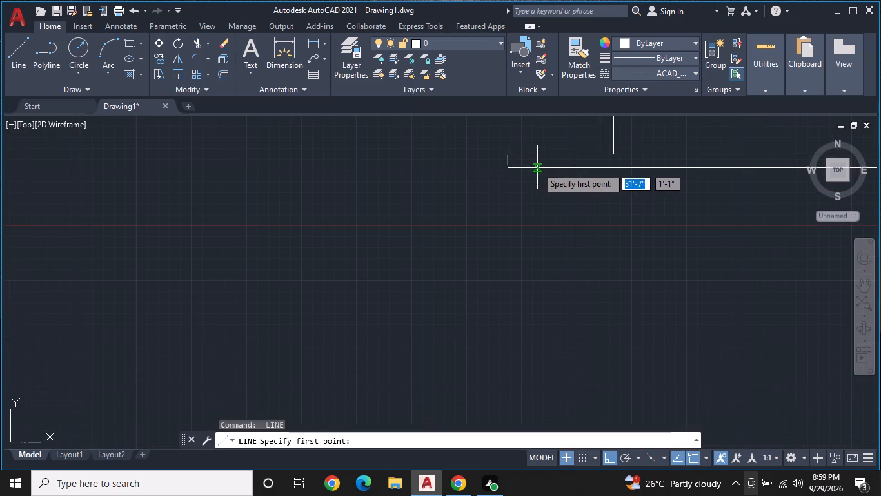
pyautogui.scroll(-1, 537, 167)
pyautogui.moveTo(531, 321); pyautogui.dragTo(537, 236, button='middle')
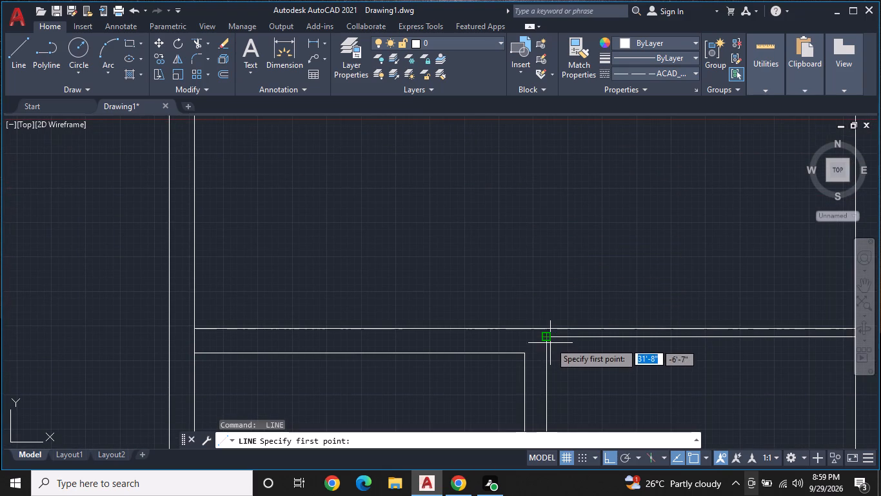
pyautogui.scroll(1, 549, 334)
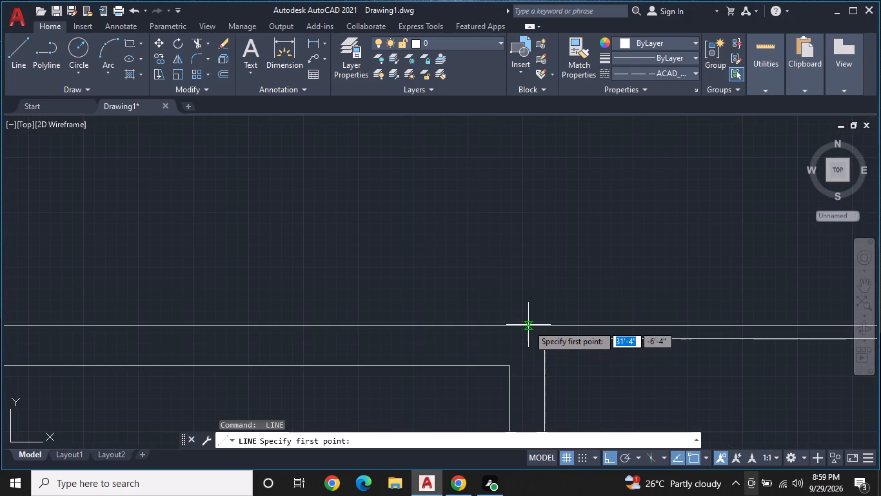
pyautogui.click(528, 325)
pyautogui.moveTo(534, 198); pyautogui.dragTo(524, 312, button='middle')
pyautogui.scroll(-1, 523, 309)
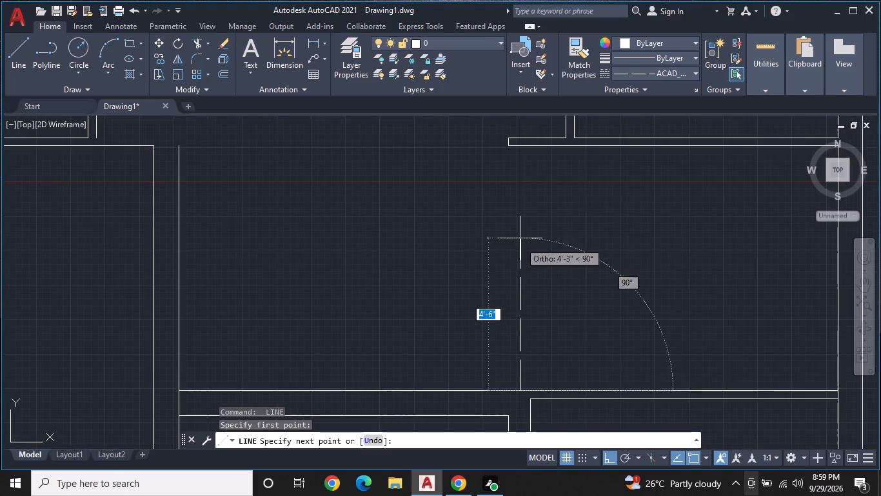
pyautogui.click(518, 148)
pyautogui.press('space')
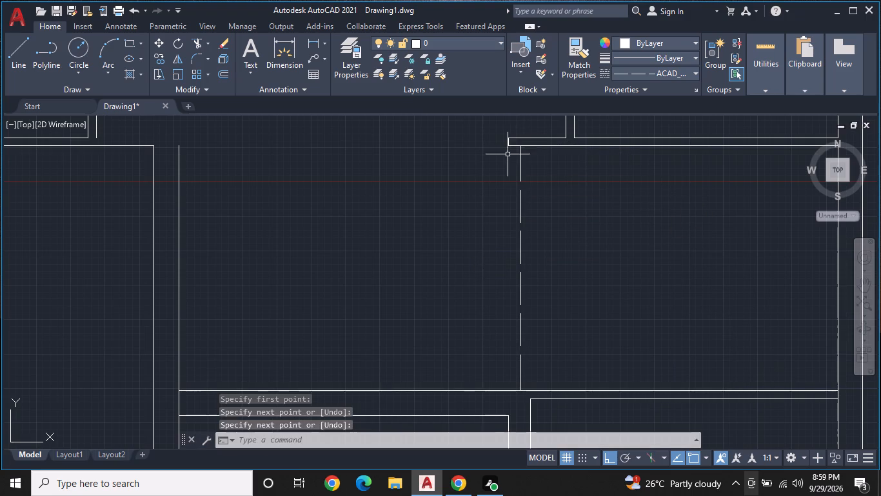
# Draw a second dashed vertical line from the lower corner of the upper partition's free end down to the lower horizontal wall's upper line.
pyautogui.scroll(1, 506, 154)
pyautogui.press('space')
pyautogui.click(509, 141)
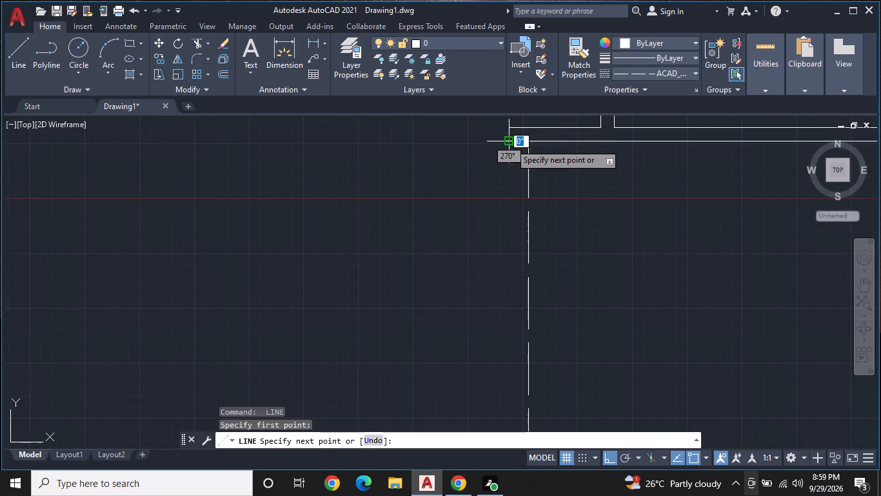
pyautogui.moveTo(498, 270); pyautogui.dragTo(506, 223, button='middle')
pyautogui.scroll(-2, 507, 236)
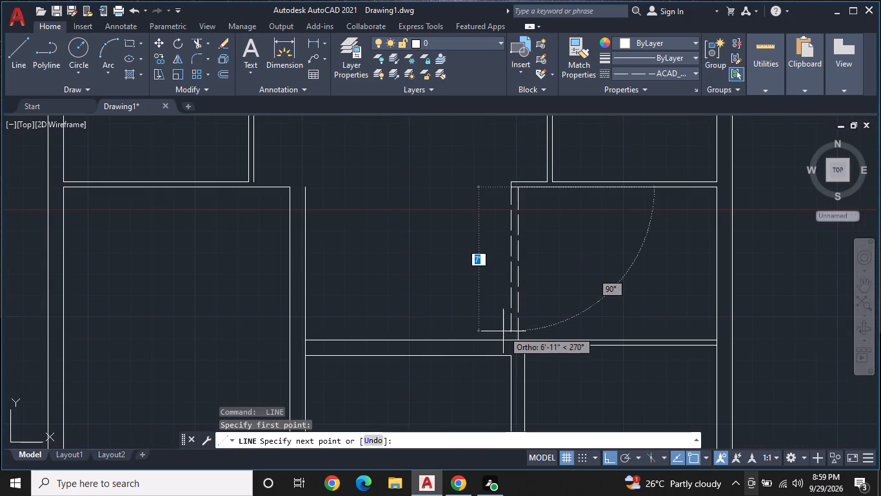
pyautogui.click(509, 341)
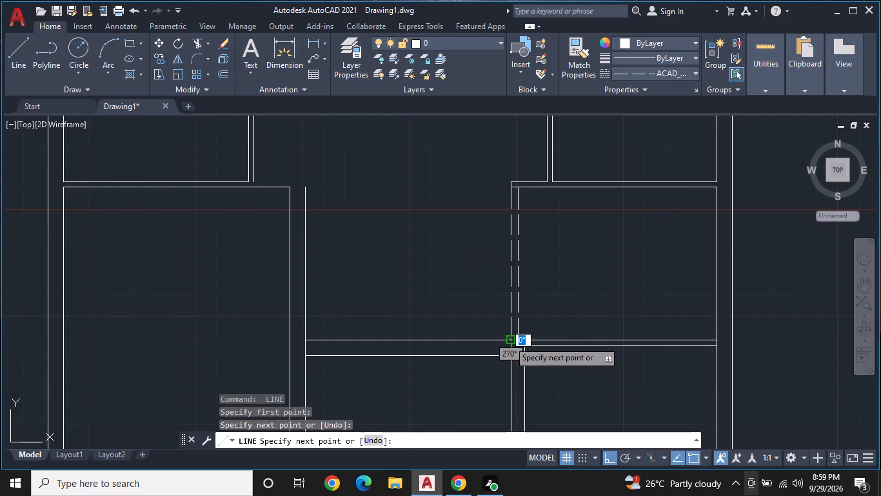
pyautogui.press('Escape')
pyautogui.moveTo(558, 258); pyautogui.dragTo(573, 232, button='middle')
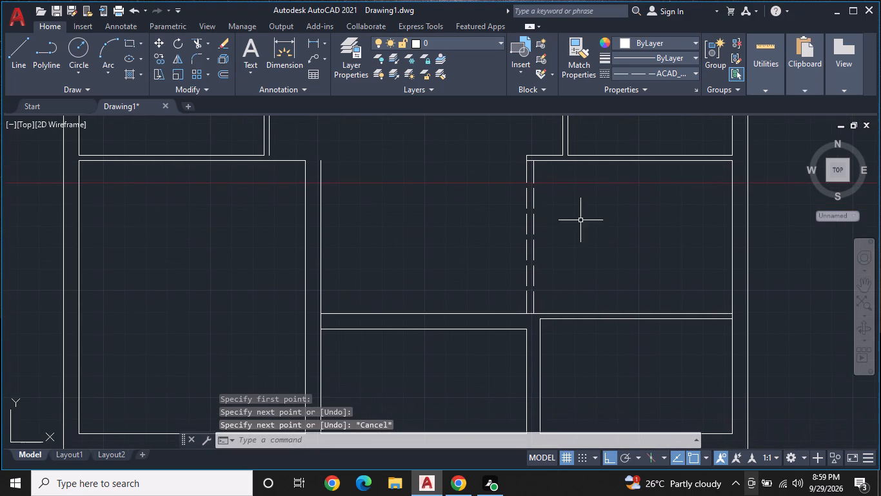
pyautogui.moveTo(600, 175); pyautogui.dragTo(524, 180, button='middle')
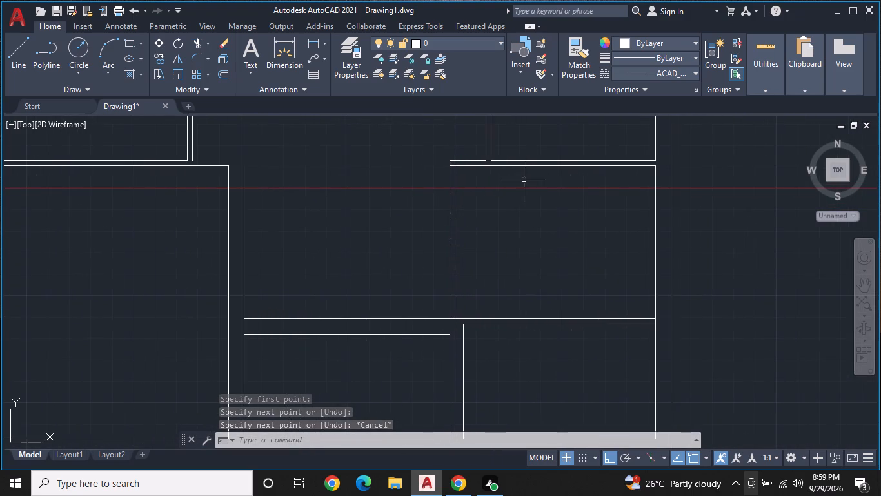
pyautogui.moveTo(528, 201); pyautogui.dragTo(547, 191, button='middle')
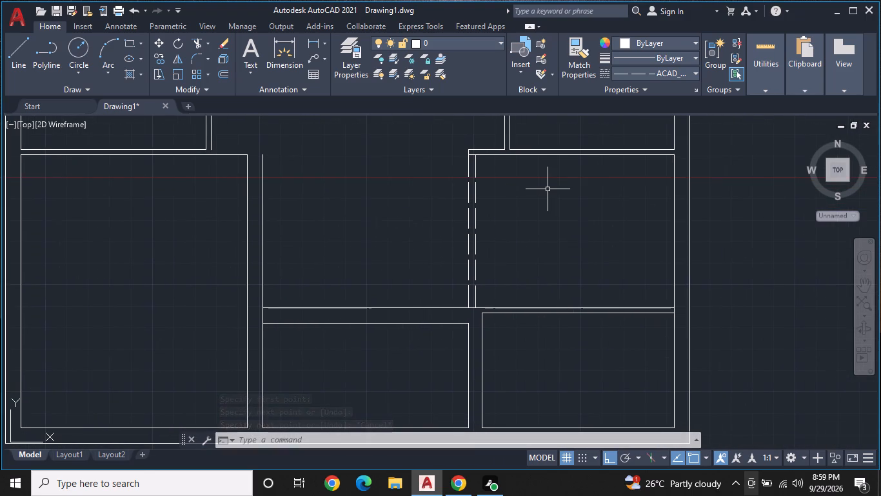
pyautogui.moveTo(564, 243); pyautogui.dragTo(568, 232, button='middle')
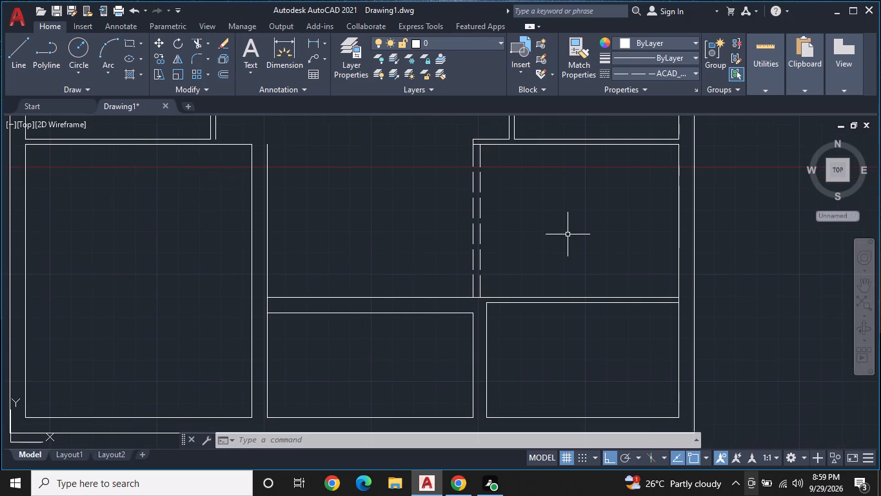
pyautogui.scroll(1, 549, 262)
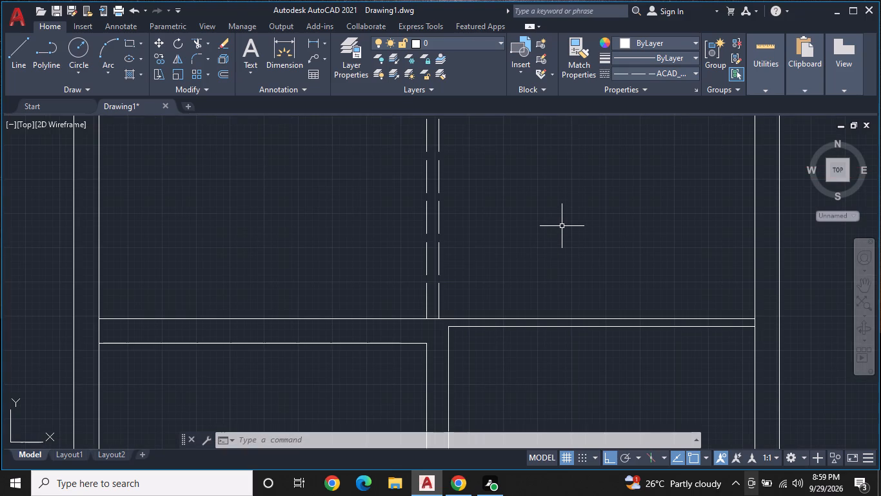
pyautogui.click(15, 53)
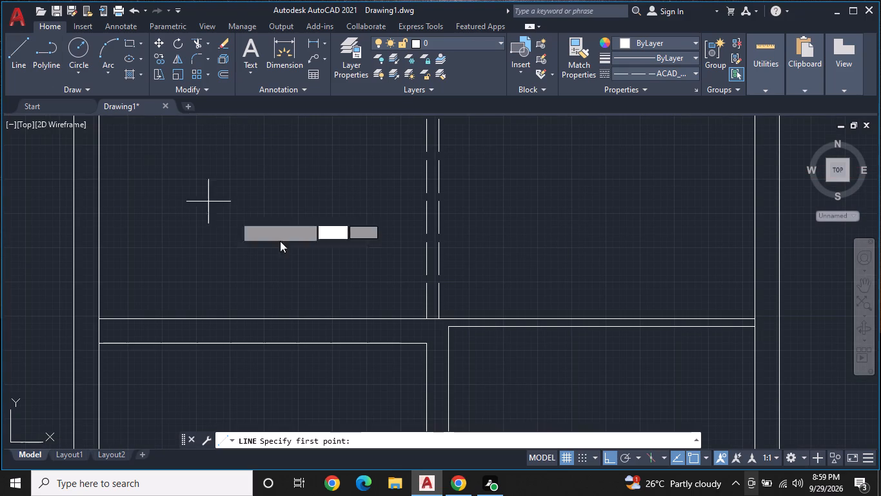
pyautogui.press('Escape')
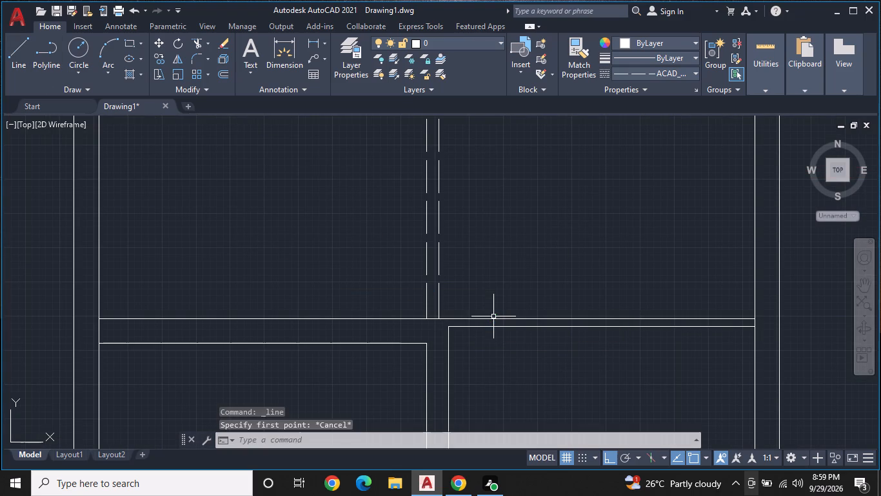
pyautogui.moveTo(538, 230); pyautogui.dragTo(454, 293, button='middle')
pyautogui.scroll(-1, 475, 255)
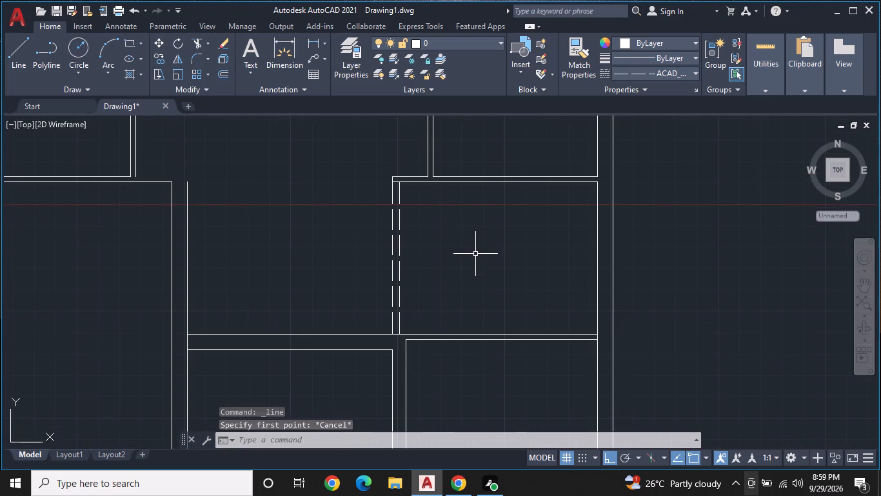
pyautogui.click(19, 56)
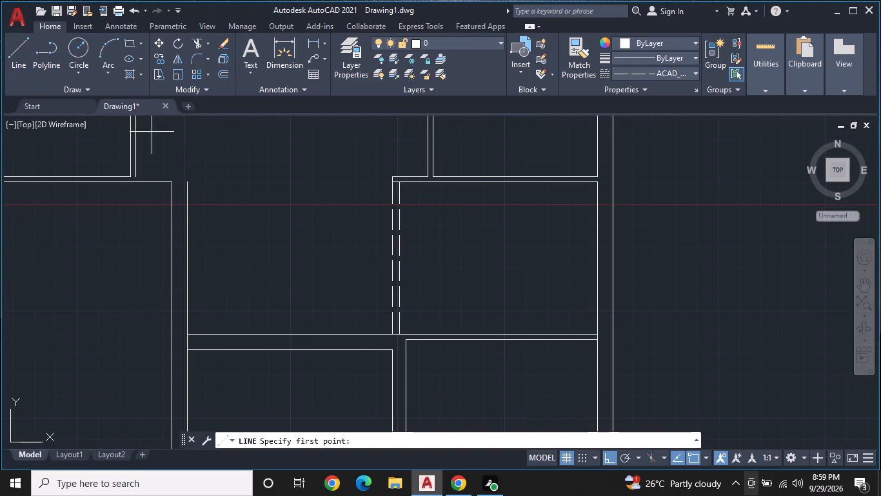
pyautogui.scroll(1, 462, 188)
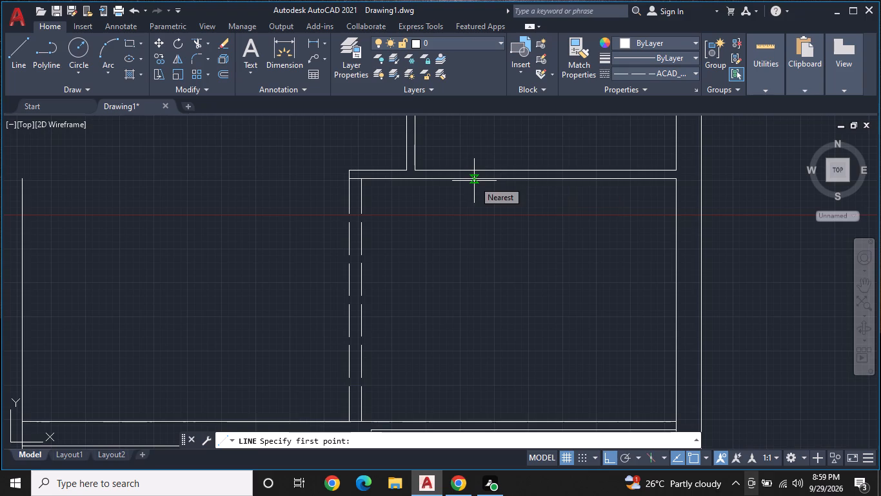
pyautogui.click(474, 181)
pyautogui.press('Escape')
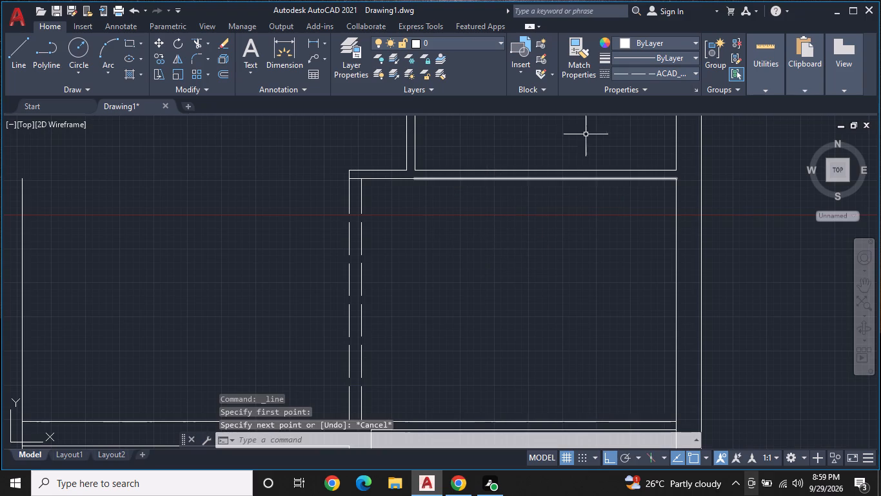
# In ByLayer linetype, draw a stepped line from the upper partition: about 1'-5" down, 4'-9" right, 4'-9" down, 4'-3" left, down to the lower wall.
pyautogui.click(660, 70)
pyautogui.click(648, 89)
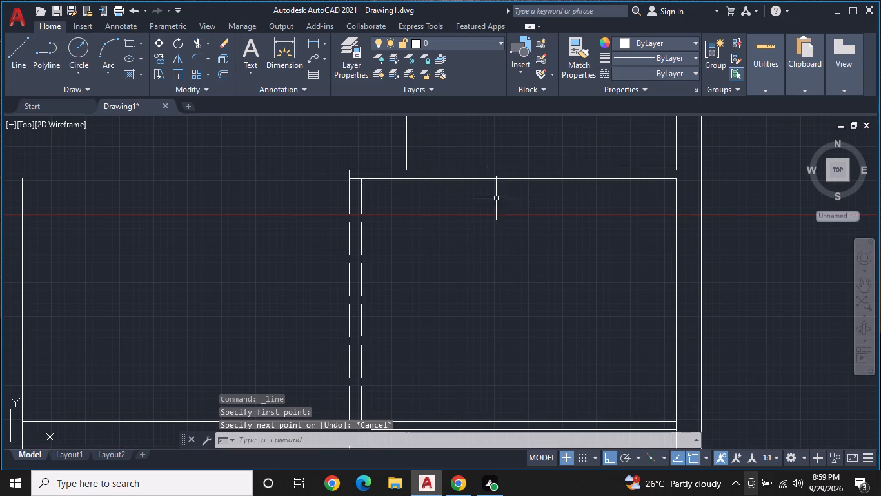
pyautogui.click(15, 46)
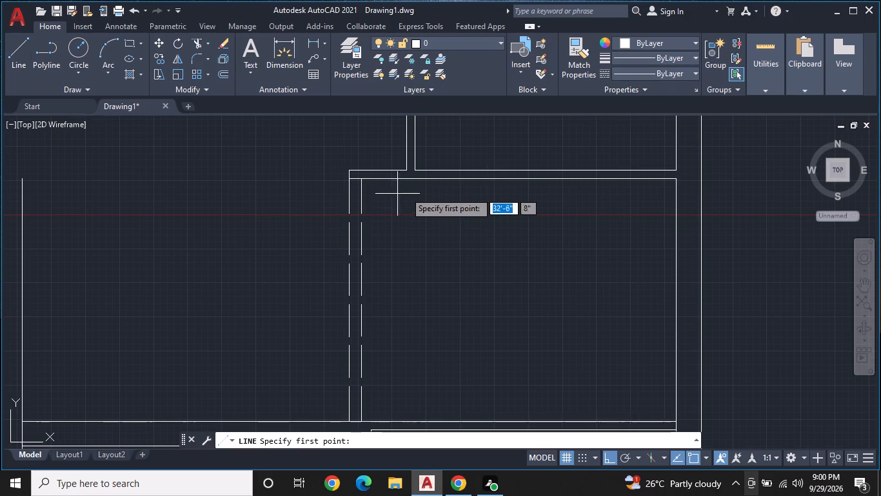
pyautogui.click(460, 181)
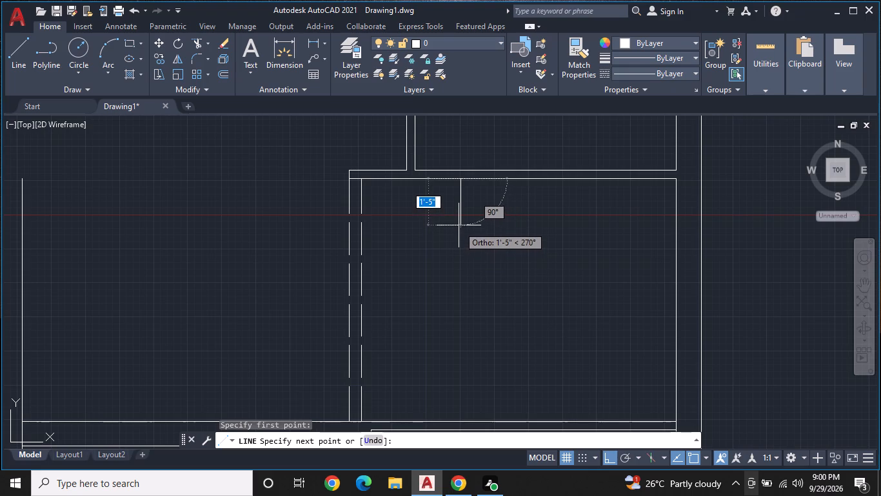
pyautogui.click(459, 225)
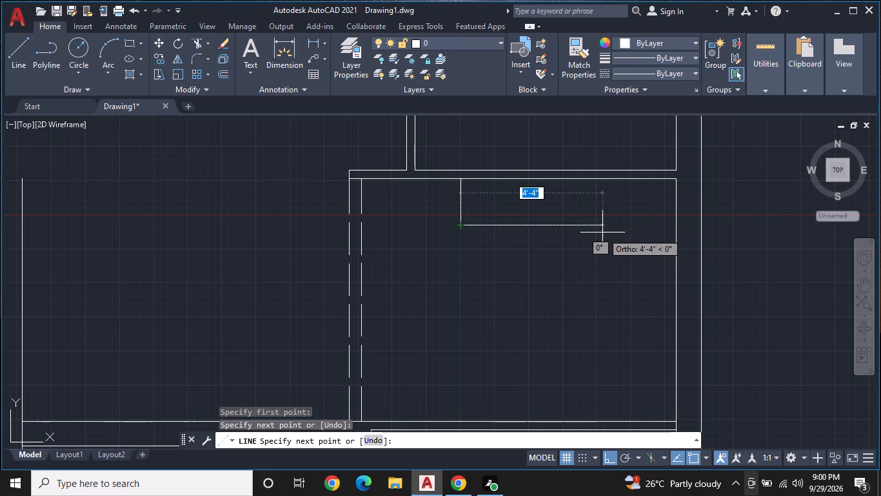
pyautogui.click(602, 232)
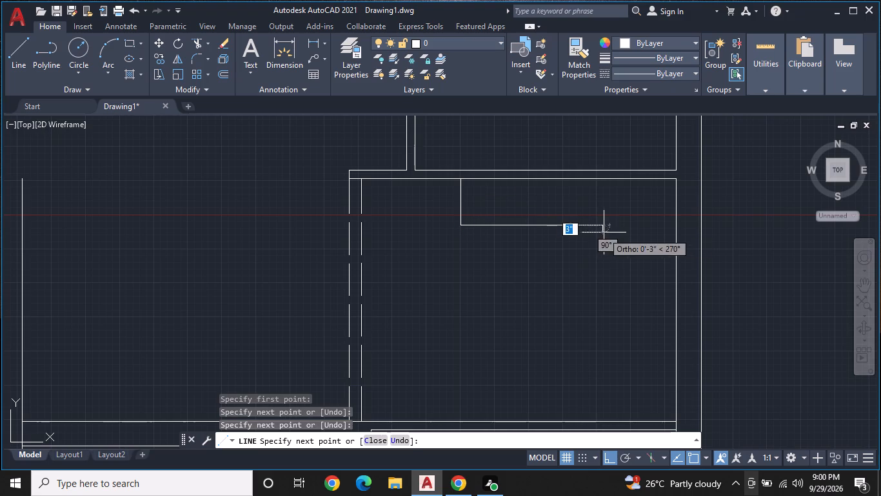
pyautogui.hotkey('ctrl', 'z')
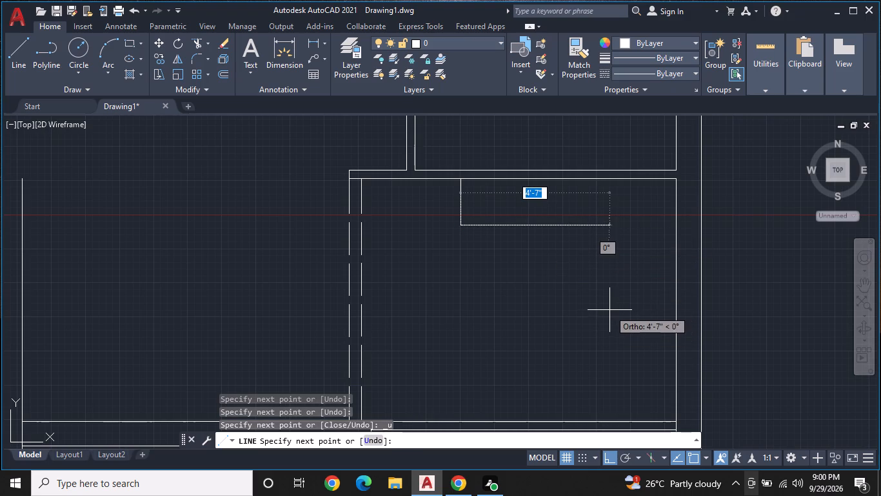
pyautogui.click(615, 234)
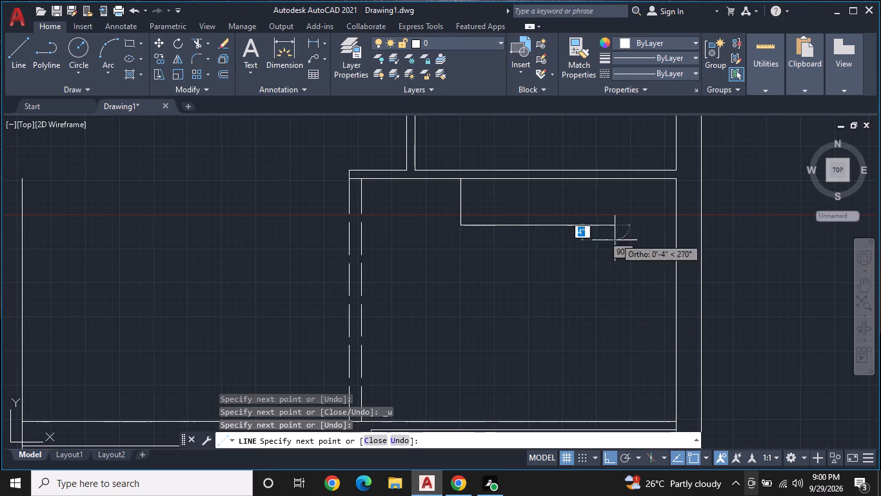
pyautogui.moveTo(611, 341); pyautogui.dragTo(615, 279, button='middle')
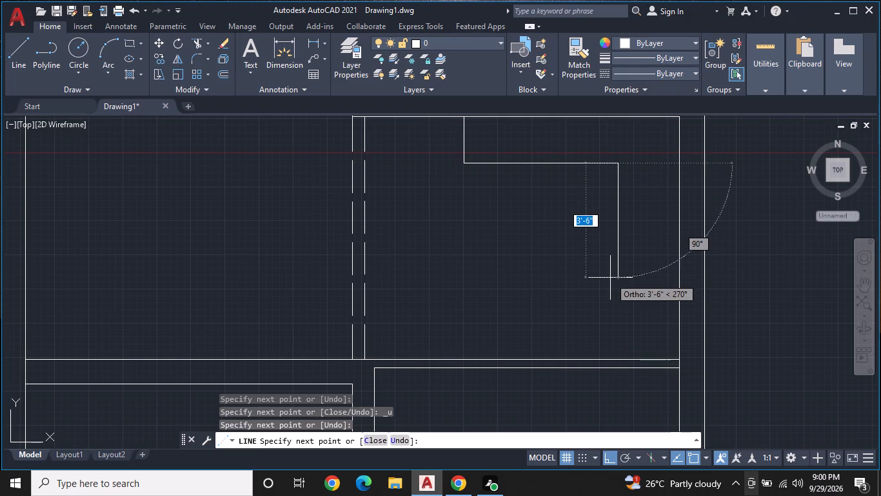
pyautogui.click(617, 320)
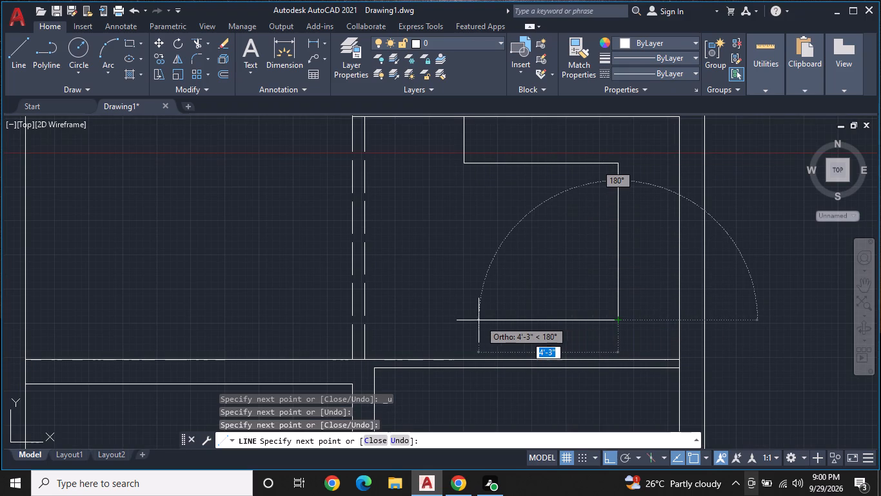
pyautogui.click(479, 320)
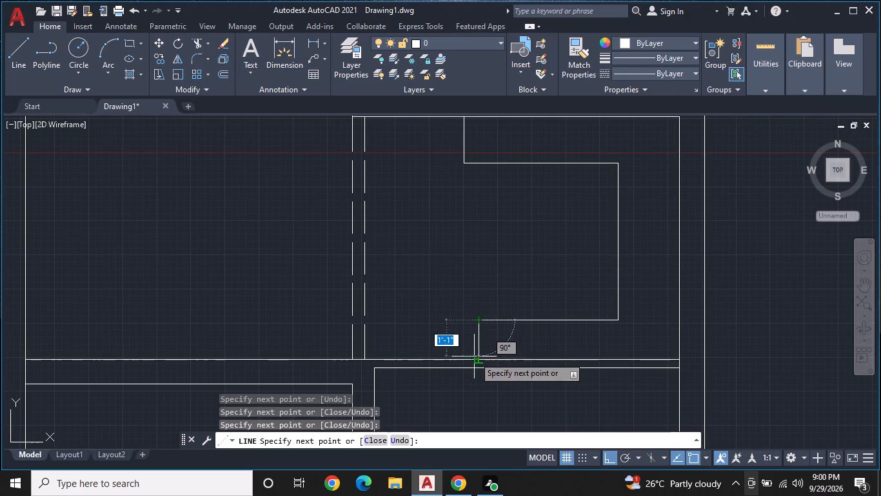
pyautogui.click(480, 358)
pyautogui.press('space')
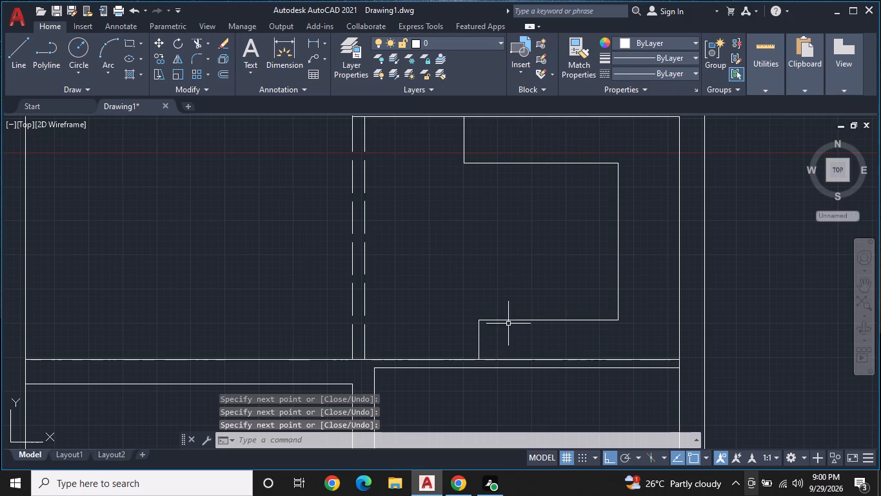
# Check the dimensions of the stepped outline and the surrounding rooms with the Quick measure tool.
pyautogui.scroll(-1, 516, 318)
pyautogui.moveTo(517, 318); pyautogui.dragTo(555, 305, button='middle')
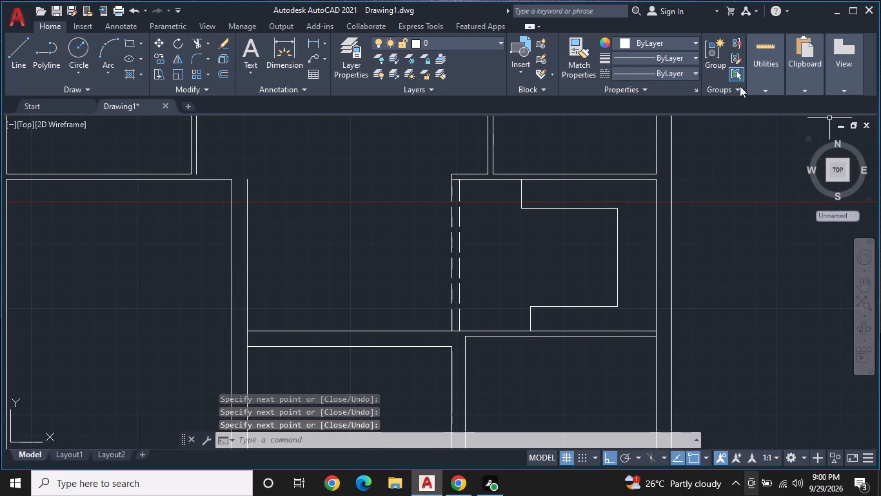
pyautogui.click(755, 86)
pyautogui.click(772, 132)
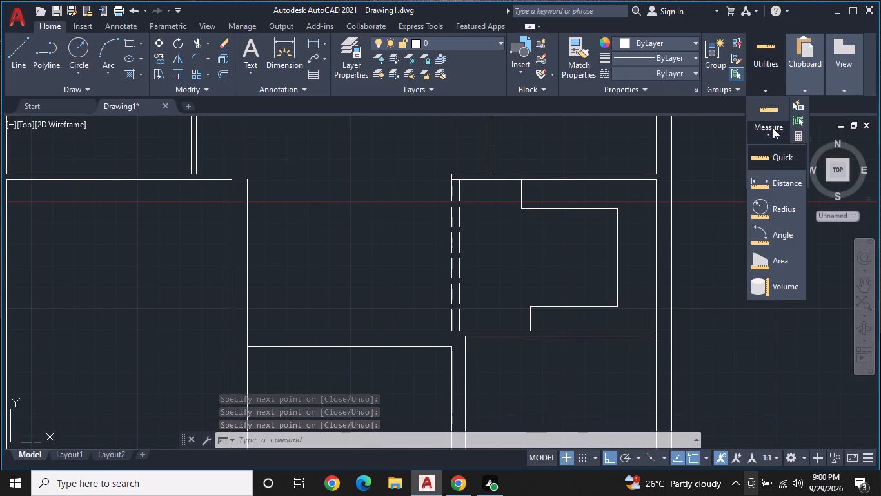
pyautogui.click(762, 156)
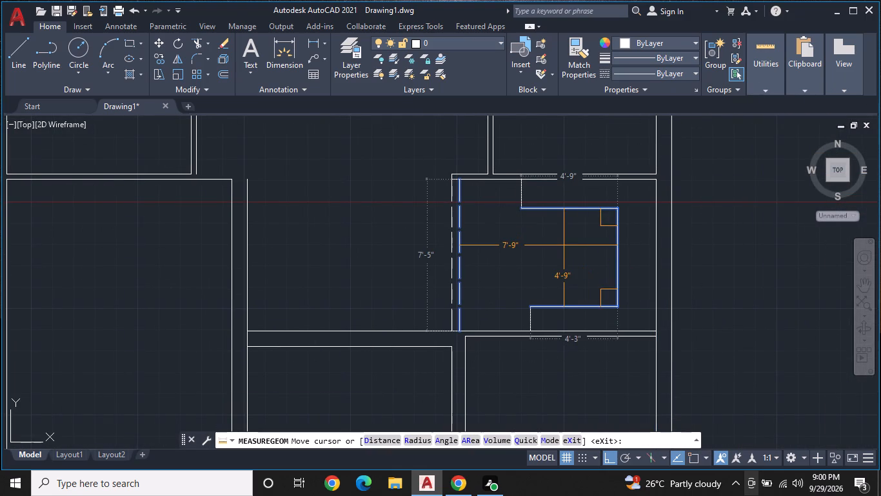
pyautogui.scroll(-3, 568, 236)
pyautogui.moveTo(568, 236); pyautogui.dragTo(575, 207, button='middle')
pyautogui.scroll(2, 569, 206)
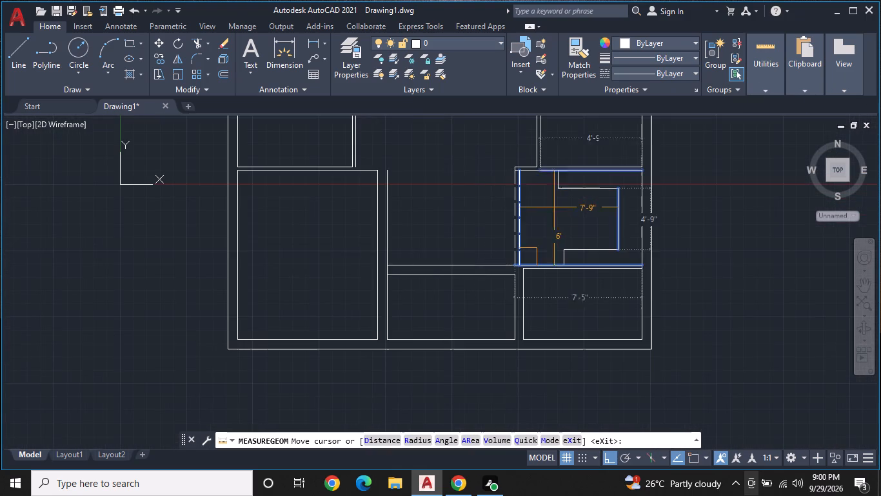
pyautogui.moveTo(460, 189); pyautogui.dragTo(498, 226, button='middle')
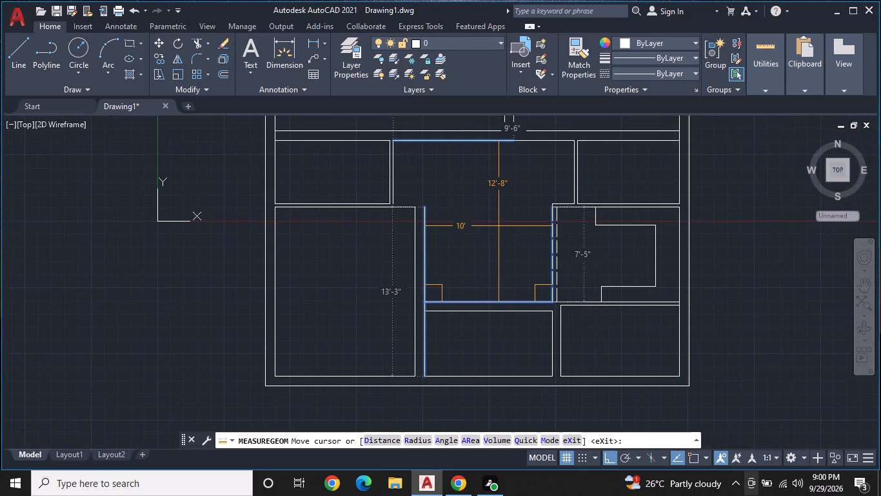
pyautogui.scroll(-1, 498, 226)
pyautogui.moveTo(498, 226); pyautogui.dragTo(580, 212, button='middle')
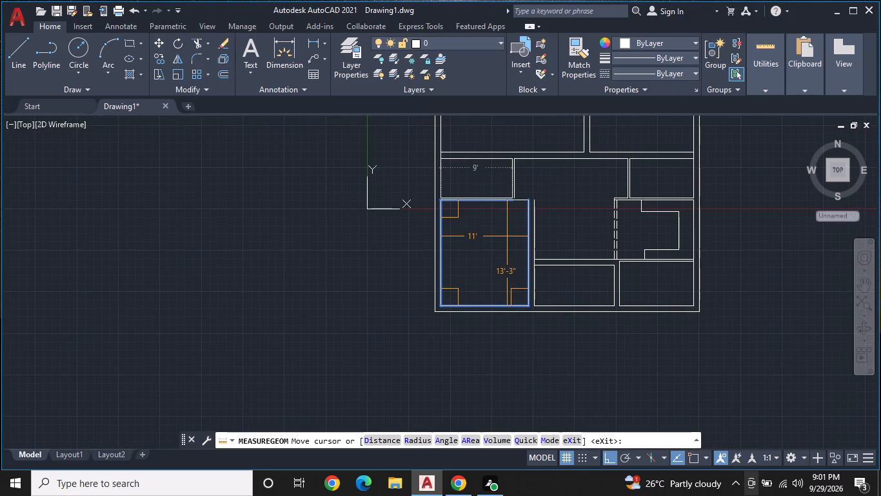
pyautogui.press('Escape')
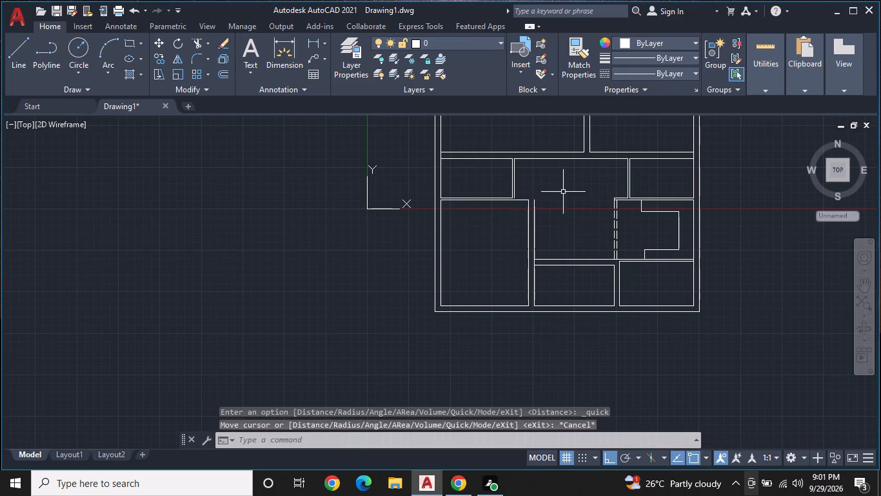
# Trim the left outer wall's inner line where the horizontal wall below the upper-left room meets it.
pyautogui.moveTo(575, 189); pyautogui.dragTo(564, 258, button='middle')
pyautogui.scroll(1, 531, 204)
pyautogui.moveTo(533, 195); pyautogui.dragTo(535, 201, button='middle')
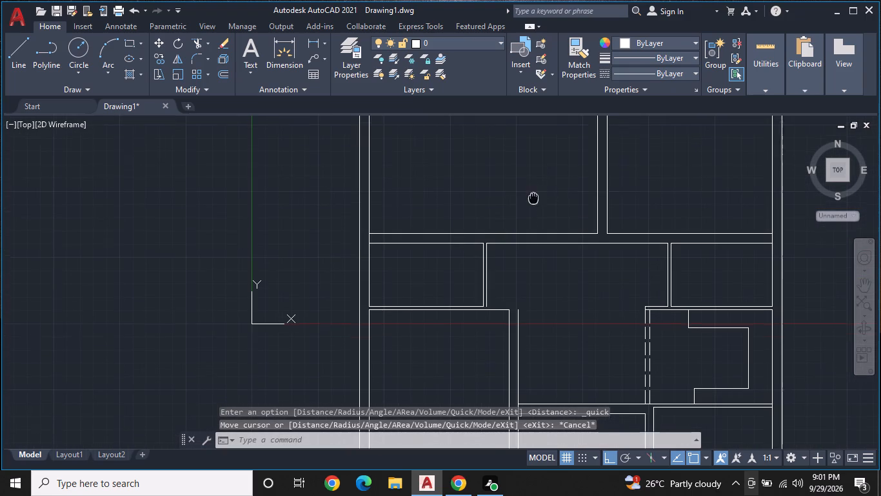
pyautogui.moveTo(535, 201); pyautogui.dragTo(539, 237, button='middle')
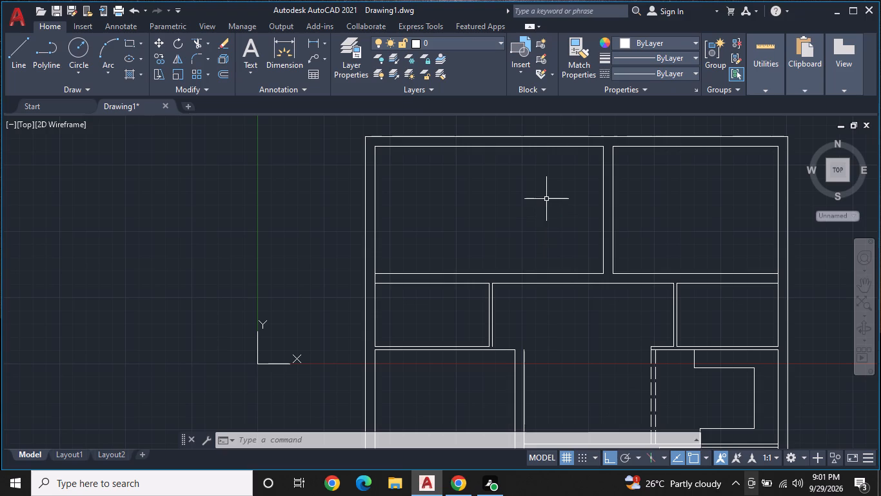
pyautogui.scroll(1, 548, 192)
pyautogui.moveTo(548, 192); pyautogui.dragTo(548, 226, button='middle')
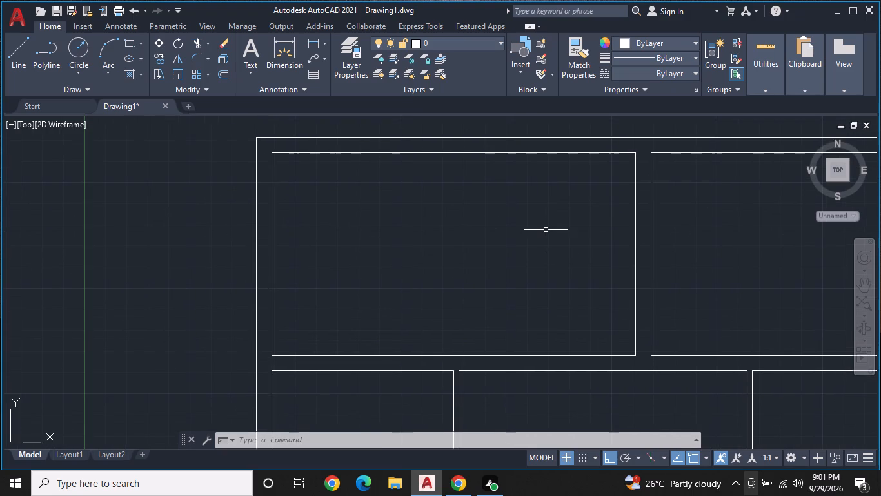
pyautogui.moveTo(546, 224); pyautogui.dragTo(621, 224, button='middle')
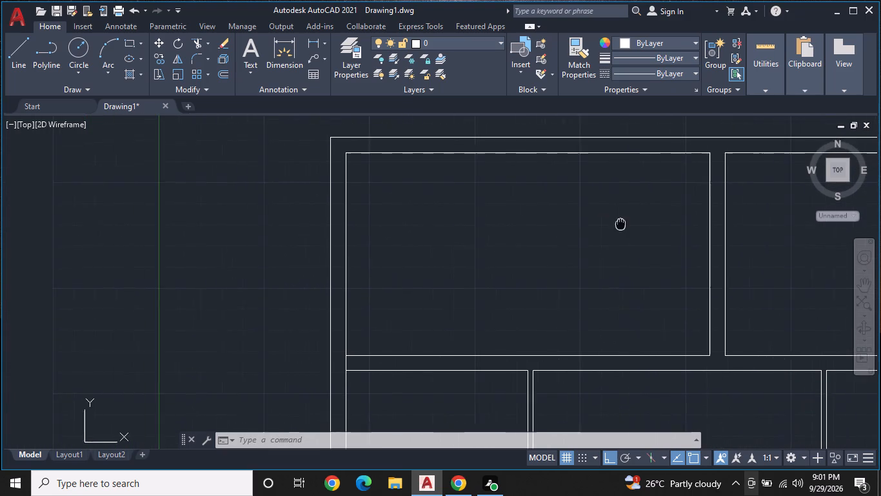
pyautogui.moveTo(621, 224); pyautogui.dragTo(628, 220, button='middle')
pyautogui.moveTo(576, 228); pyautogui.dragTo(628, 180, button='middle')
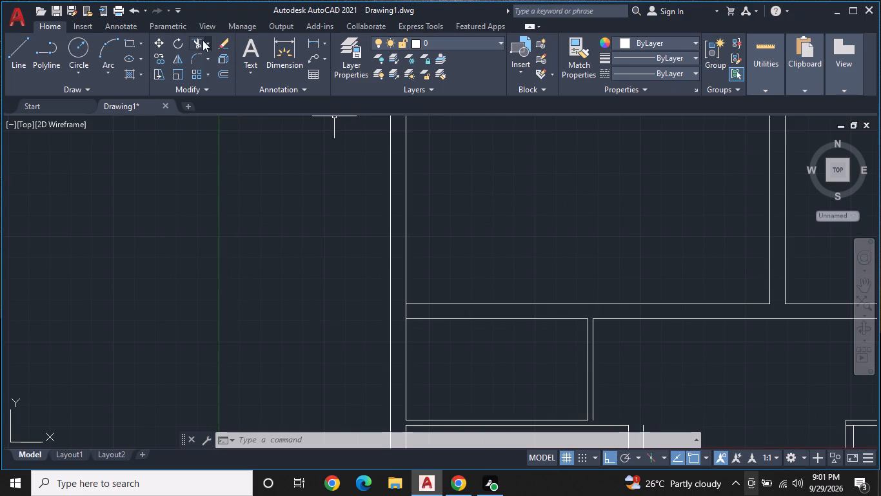
pyautogui.click(193, 39)
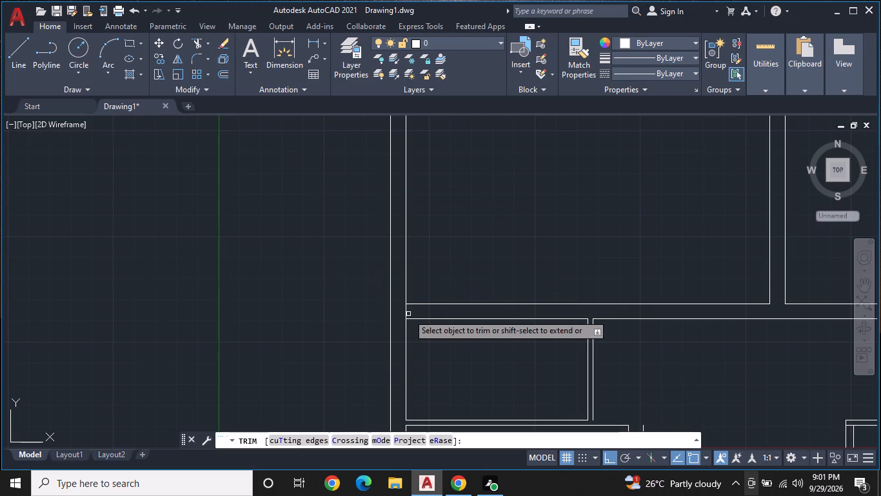
pyautogui.click(405, 313)
pyautogui.moveTo(492, 252); pyautogui.dragTo(523, 211, button='middle')
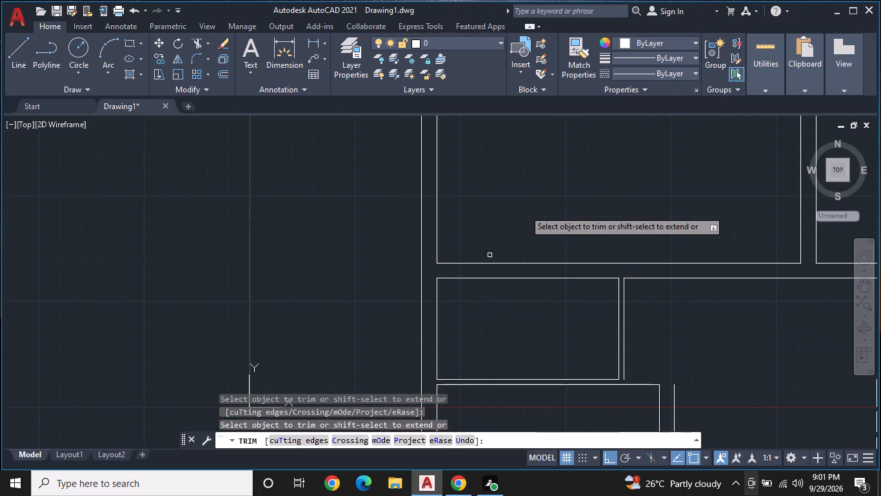
pyautogui.press('Escape')
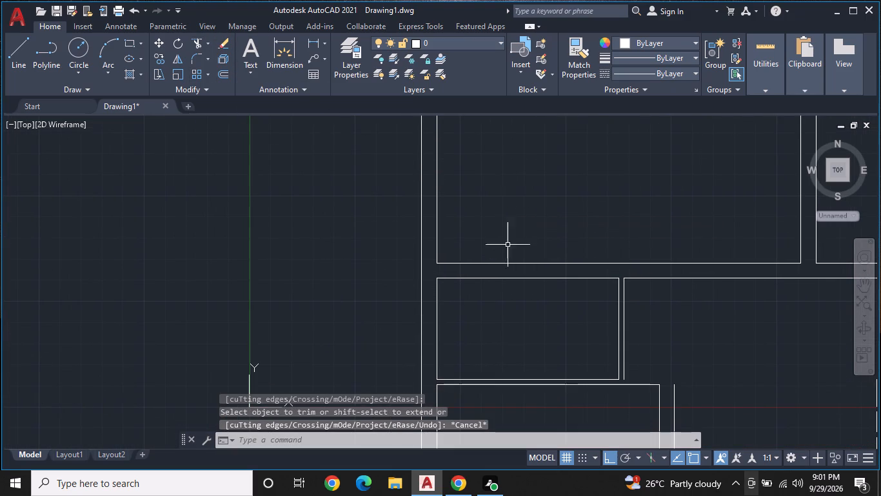
# Draw a short horizontal line across the left outer wall, a little above the upper-left room's bottom corner.
pyautogui.moveTo(508, 252); pyautogui.dragTo(506, 271, button='middle')
pyautogui.click(14, 46)
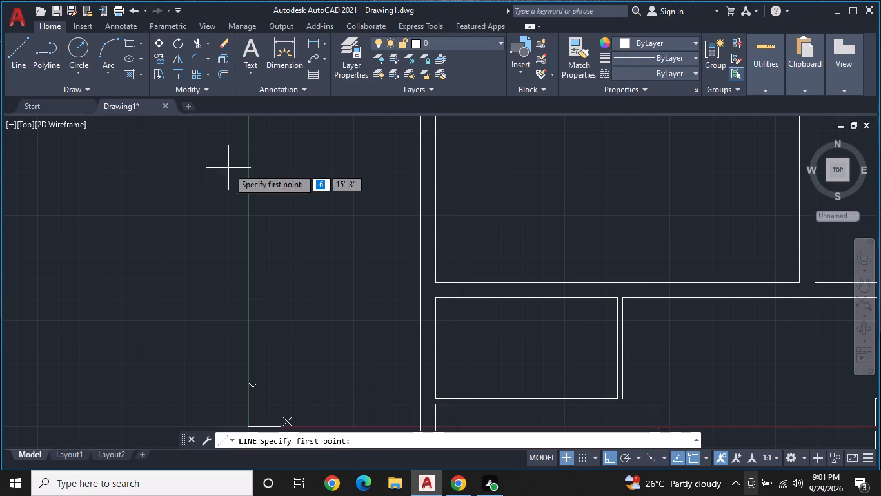
pyautogui.moveTo(460, 211); pyautogui.dragTo(450, 239, button='middle')
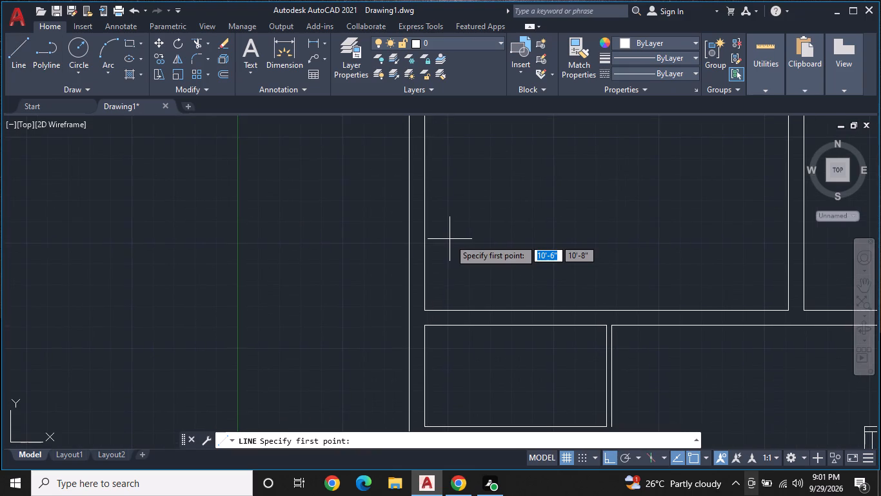
pyautogui.click(410, 267)
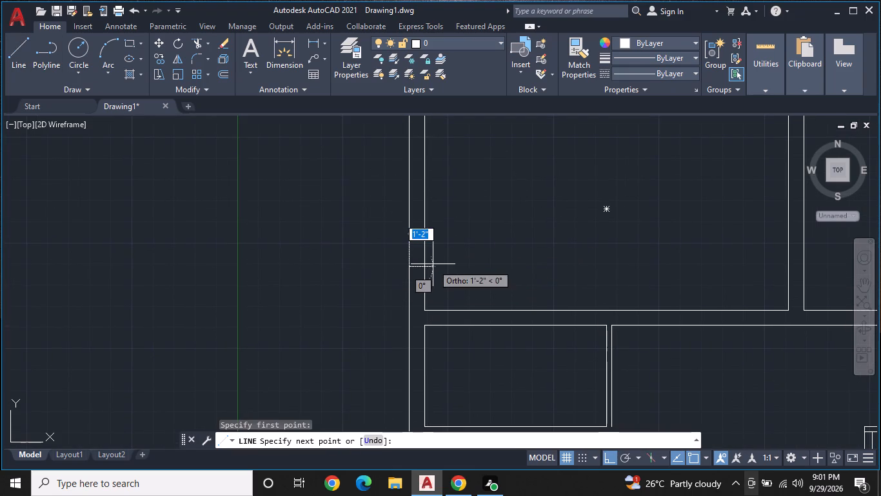
pyautogui.click(426, 266)
pyautogui.press('space')
# Draw a window centre line about 3'-11" up from the short line's midpoint and close its upper end with a line across the wall.
pyautogui.scroll(2, 426, 262)
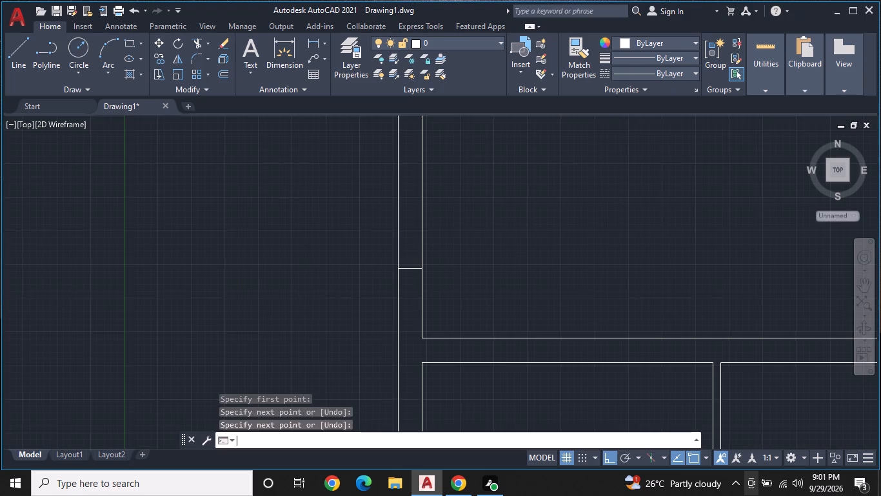
pyautogui.press('space')
pyautogui.click(403, 274)
pyautogui.moveTo(406, 218); pyautogui.dragTo(406, 273, button='middle')
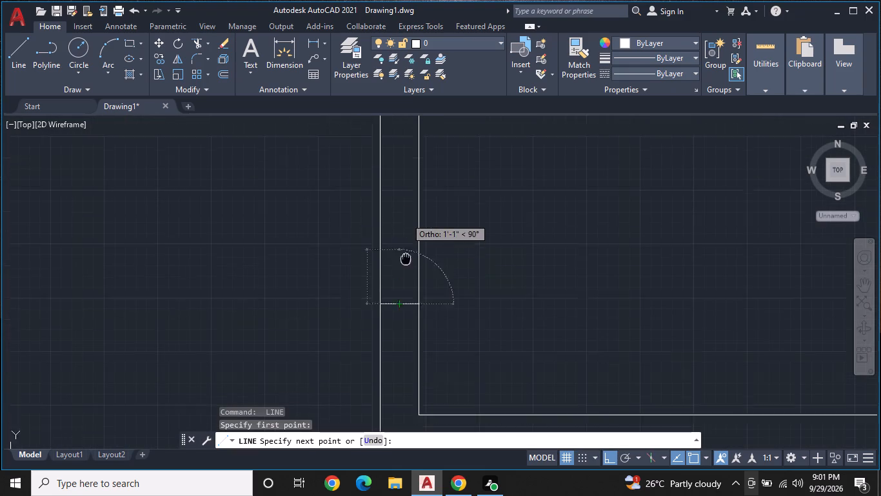
pyautogui.moveTo(406, 273); pyautogui.dragTo(402, 300, button='middle')
pyautogui.moveTo(392, 182); pyautogui.dragTo(395, 241, button='middle')
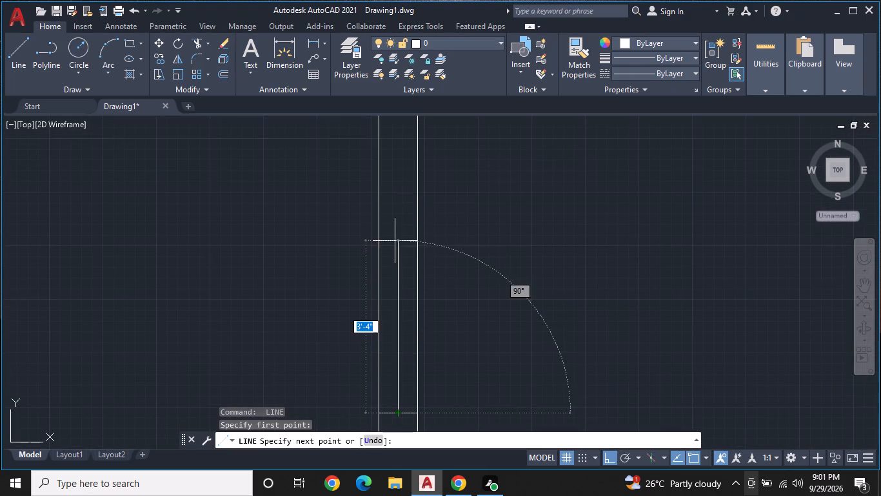
pyautogui.click(401, 207)
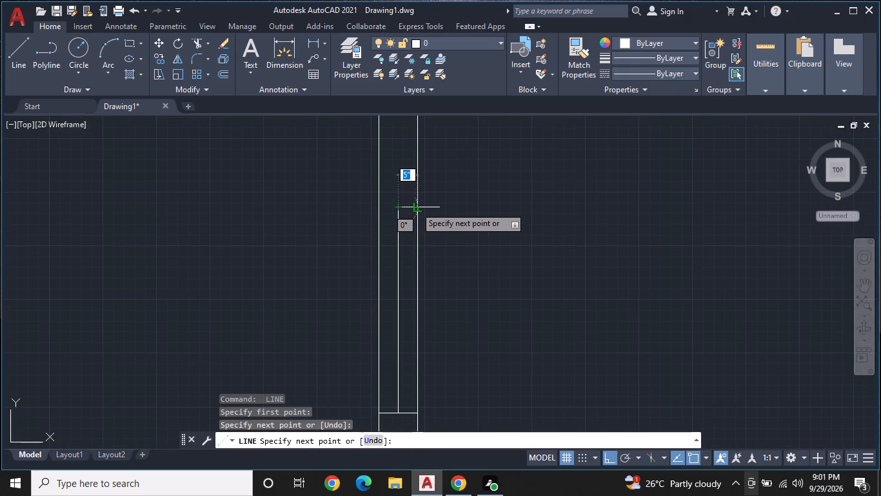
pyautogui.click(415, 207)
pyautogui.click(379, 206)
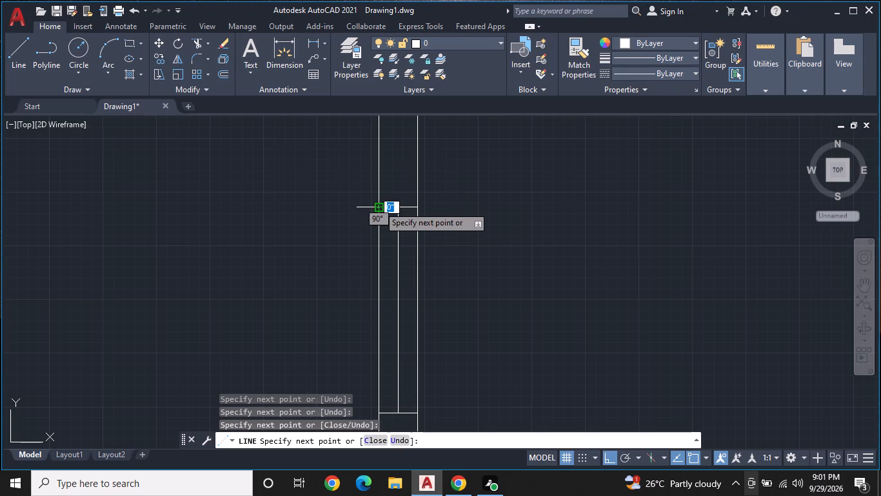
pyautogui.press('Escape')
pyautogui.moveTo(419, 207); pyautogui.dragTo(447, 169, button='middle')
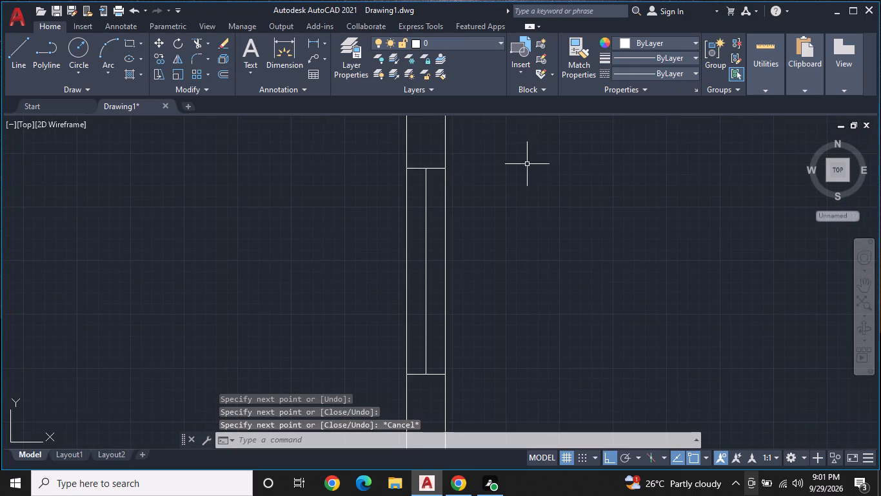
# Offset the window's centre line in the left outer wall 1" to each side.
pyautogui.click(222, 72)
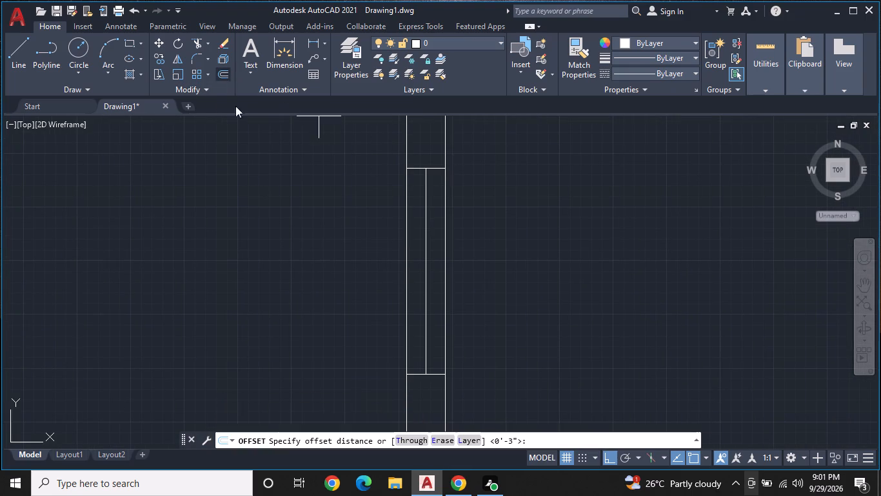
pyautogui.press('space')
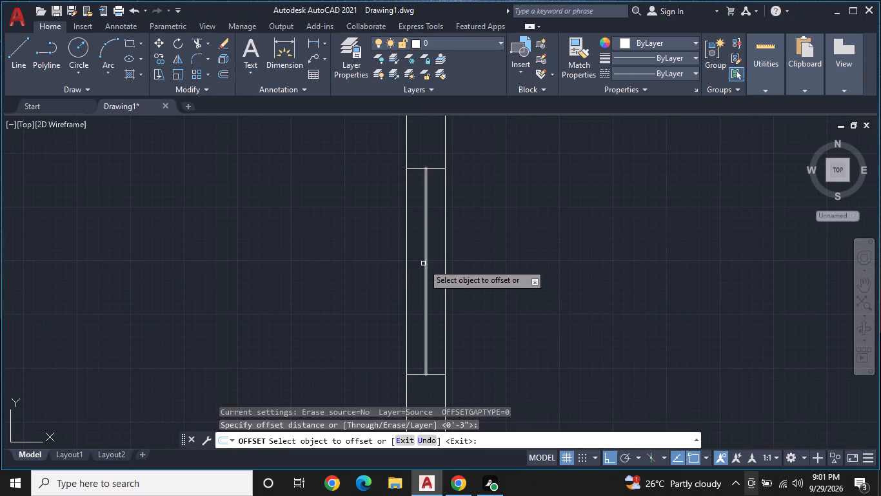
pyautogui.click(425, 262)
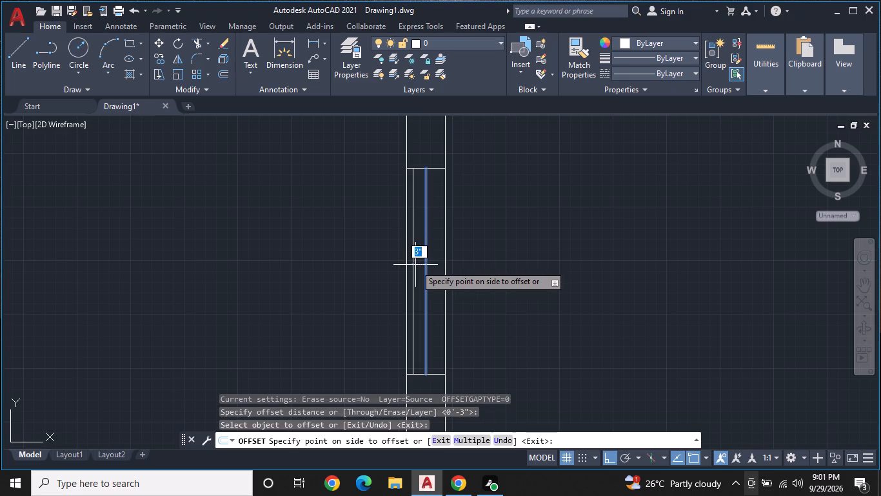
pyautogui.write('1"')
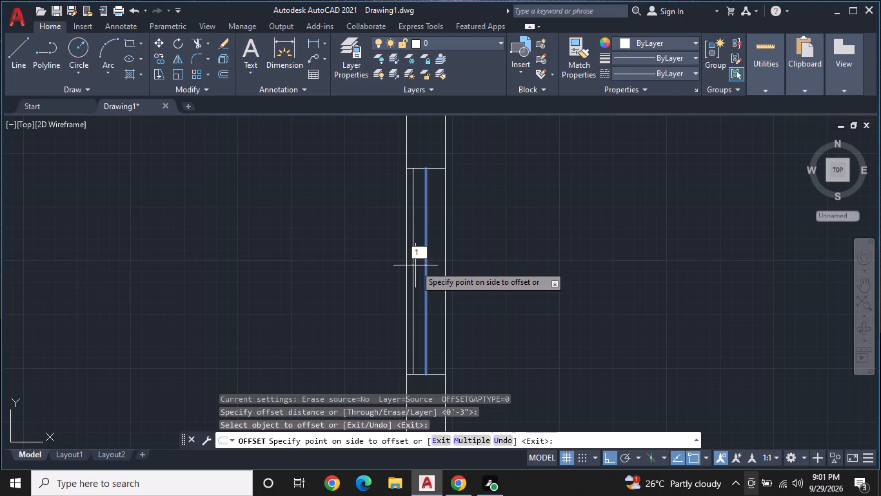
pyautogui.press('Return')
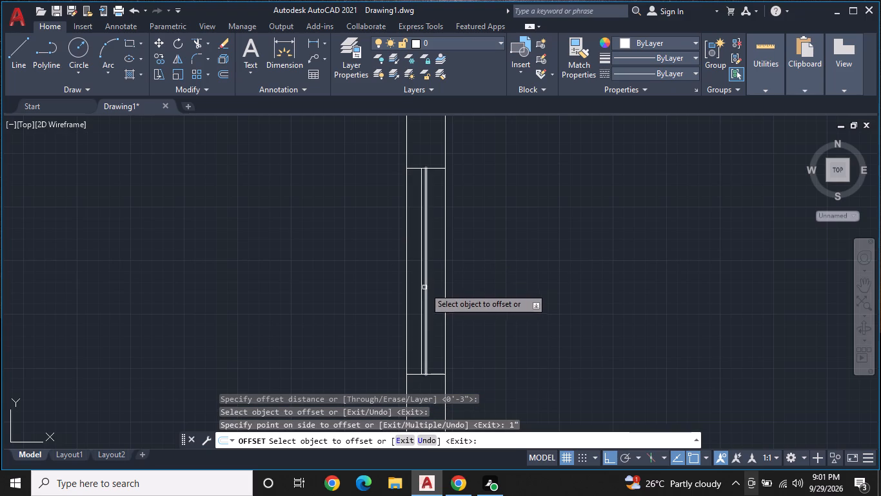
pyautogui.click(424, 287)
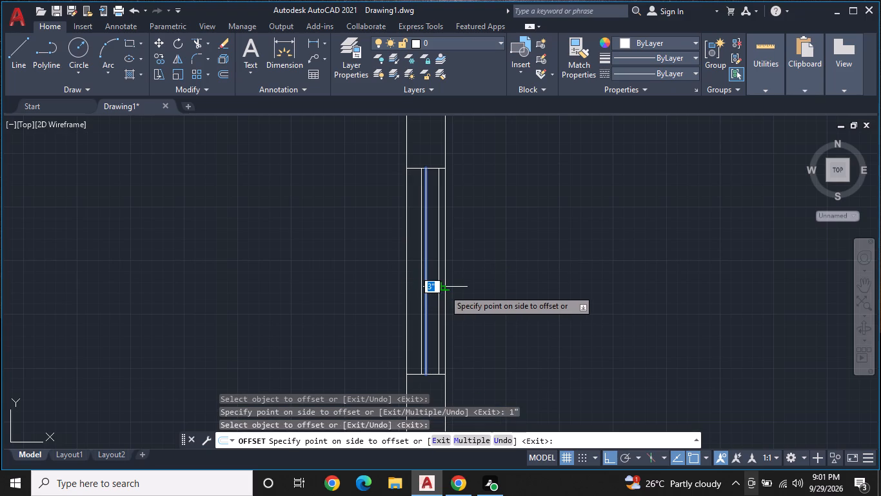
pyautogui.write('1"')
pyautogui.press('Return')
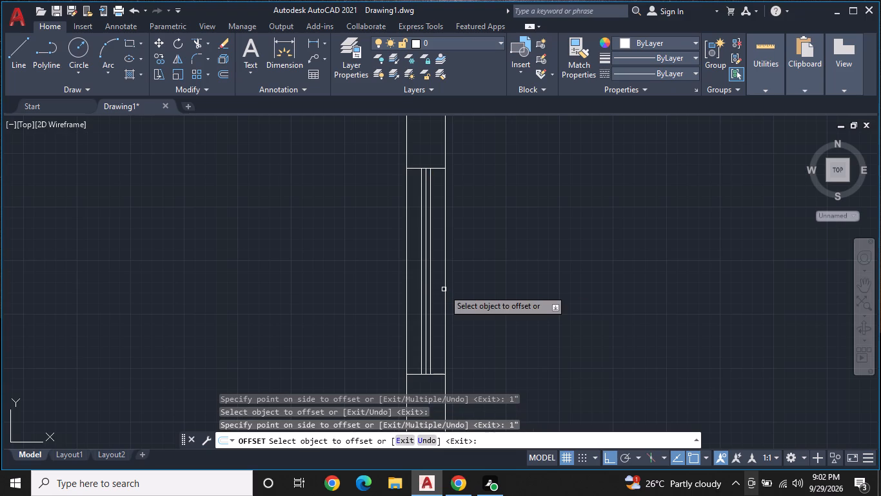
pyautogui.press('Escape')
# Erase the original centre line between the two offset lines of the upper-left room's window.
pyautogui.scroll(1, 431, 285)
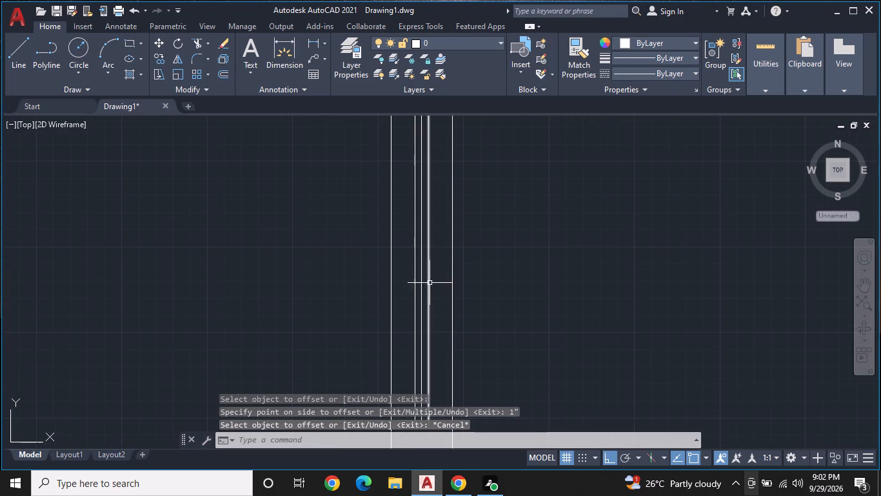
pyautogui.click(421, 256)
pyautogui.rightClick(421, 254)
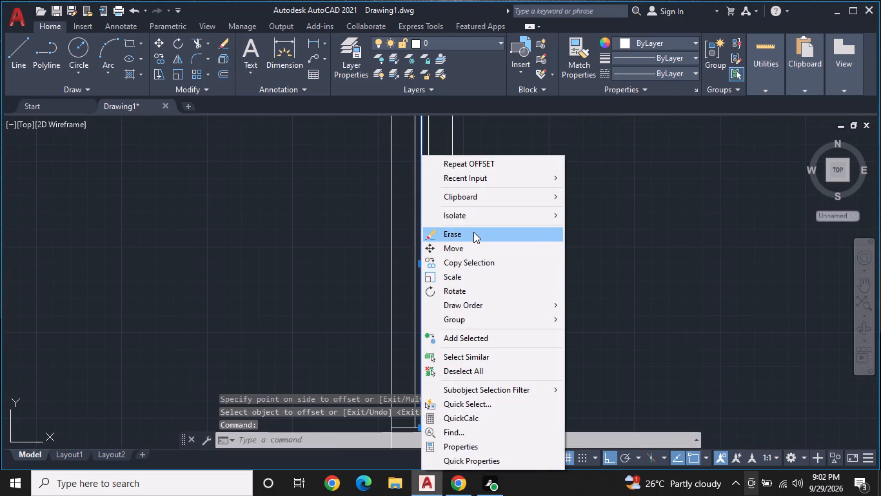
pyautogui.click(473, 232)
# Draw a short horizontal line across the left outer wall, beside the lower half of the small room below the upper-left room.
pyautogui.scroll(-1, 479, 231)
pyautogui.moveTo(495, 252); pyautogui.dragTo(523, 221, button='middle')
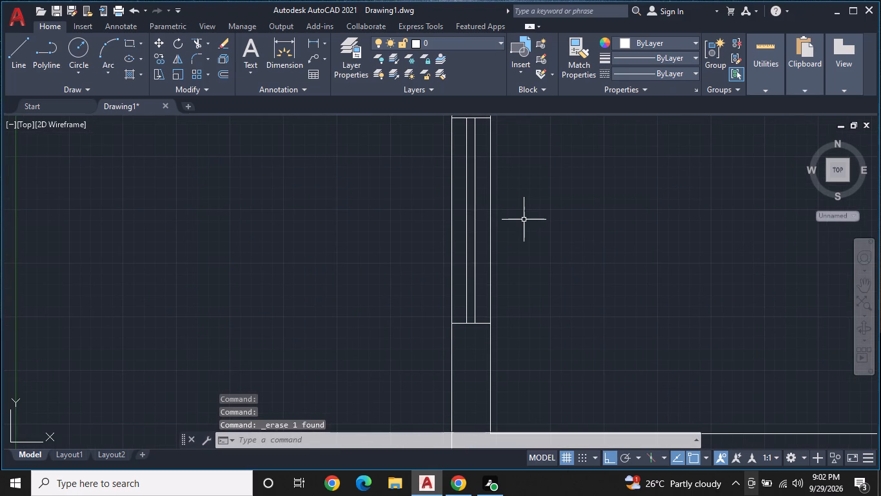
pyautogui.scroll(-1, 524, 219)
pyautogui.moveTo(524, 219); pyautogui.dragTo(548, 180, button='middle')
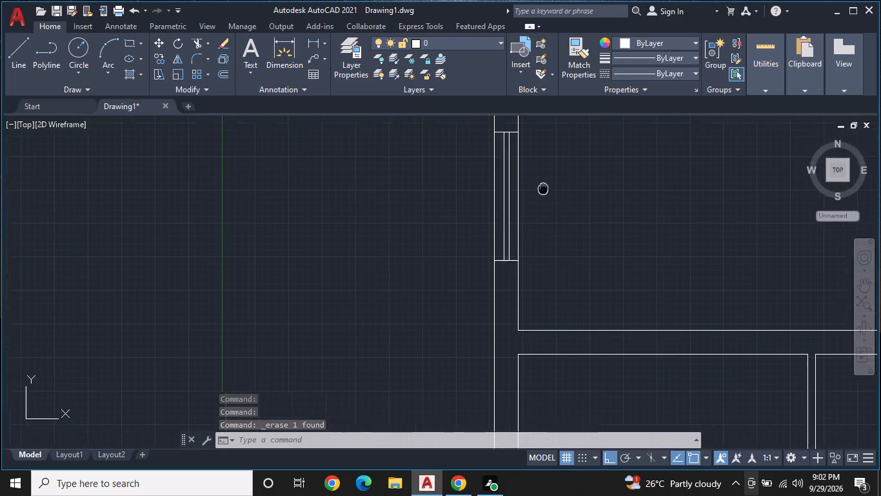
pyautogui.moveTo(548, 180); pyautogui.dragTo(550, 177, button='middle')
pyautogui.scroll(-1, 560, 264)
pyautogui.moveTo(560, 260); pyautogui.dragTo(580, 190, button='middle')
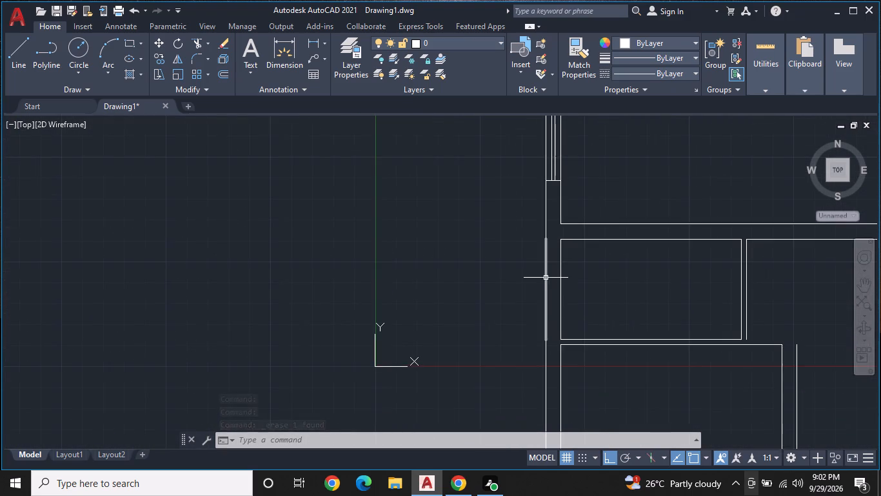
pyautogui.scroll(1, 546, 278)
pyautogui.click(23, 57)
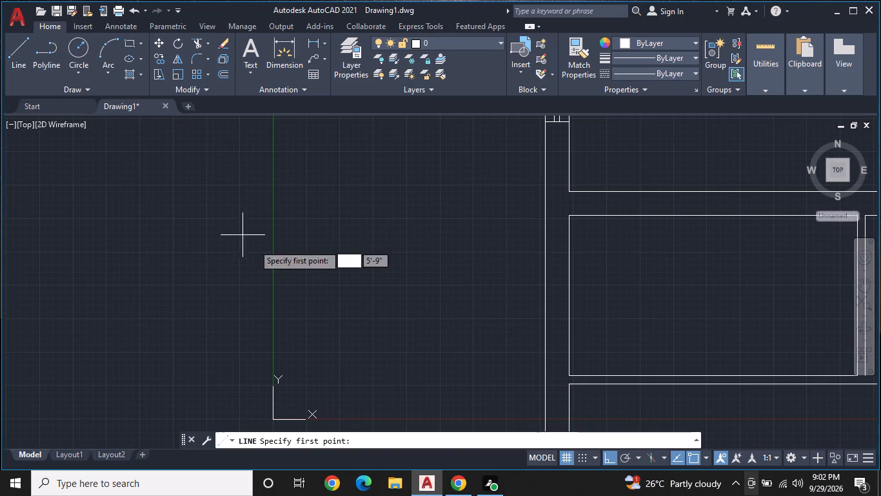
pyautogui.click(548, 315)
pyautogui.click(574, 315)
pyautogui.press('space')
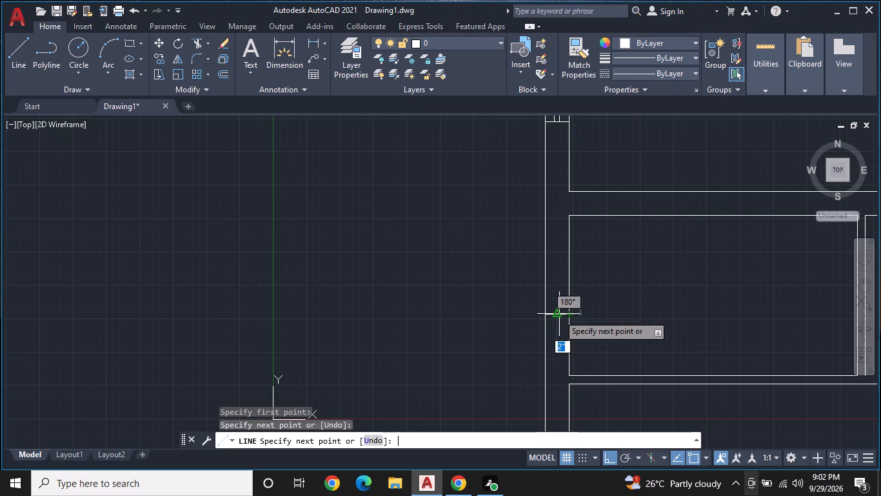
# Draw a window centre line about 2' up from the short line's midpoint and close its upper end with a line across the wall.
pyautogui.press('space')
pyautogui.click(557, 315)
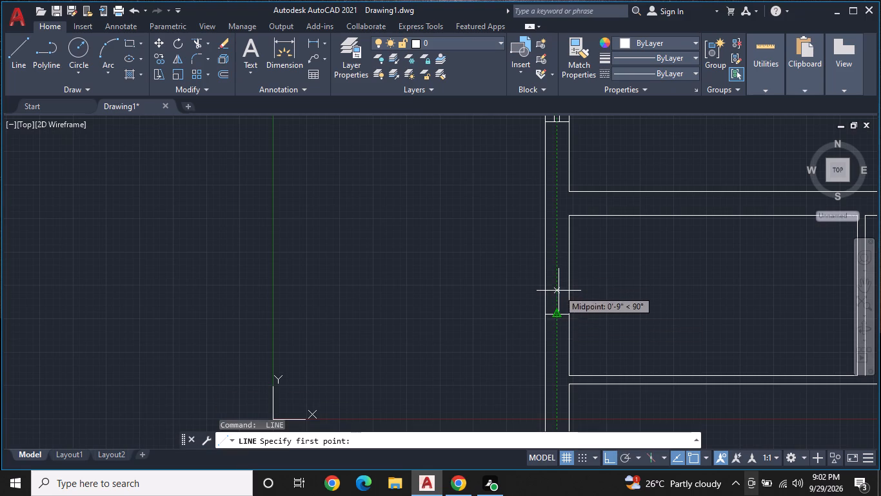
pyautogui.press('space')
pyautogui.press('space')
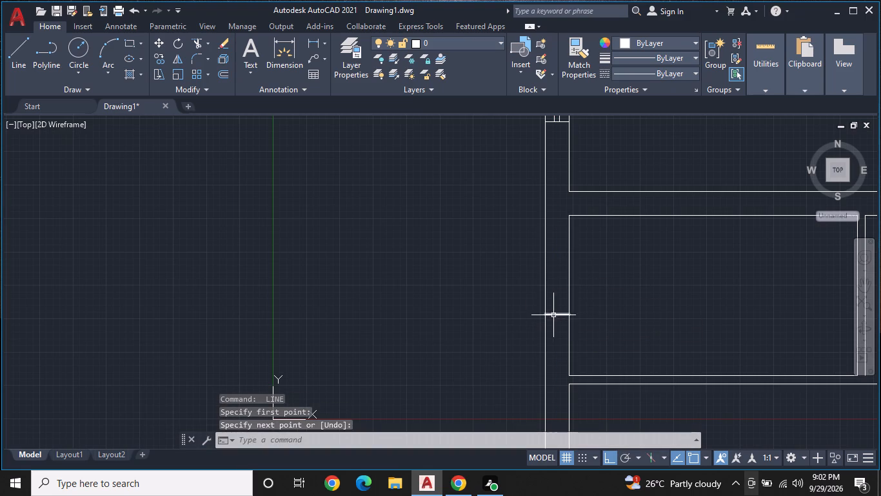
pyautogui.press('space')
pyautogui.click(553, 316)
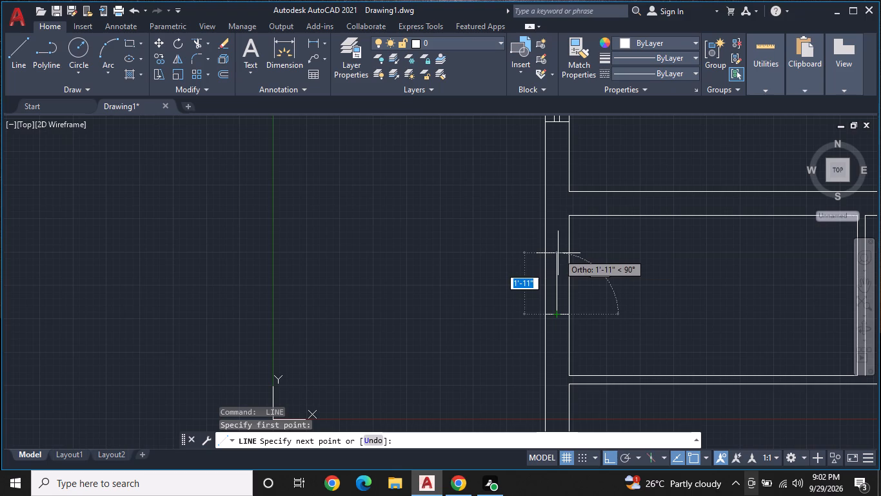
pyautogui.doubleClick(558, 250)
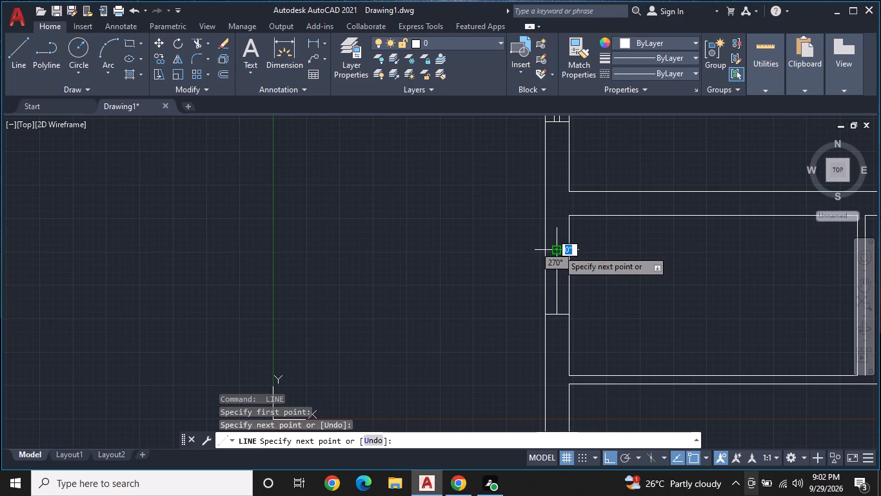
pyautogui.click(570, 253)
pyautogui.click(548, 254)
pyautogui.press('space')
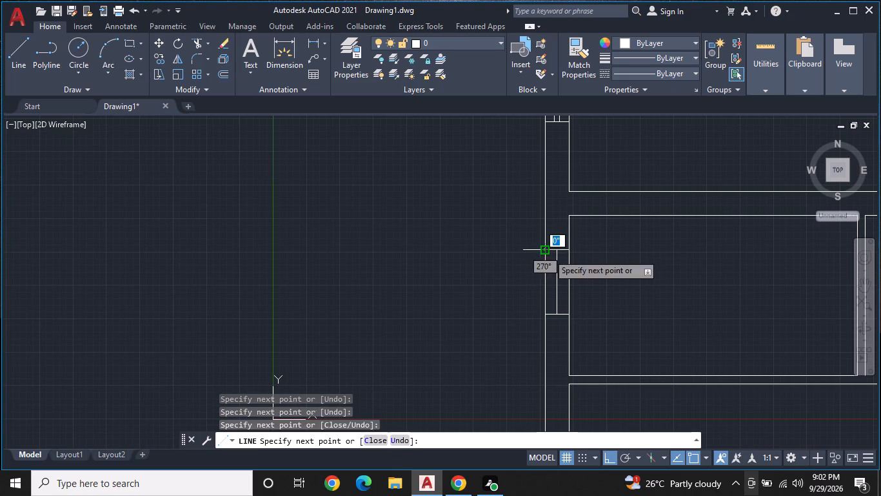
# Offset the small room's window centre line 1" to each side.
pyautogui.scroll(1, 573, 254)
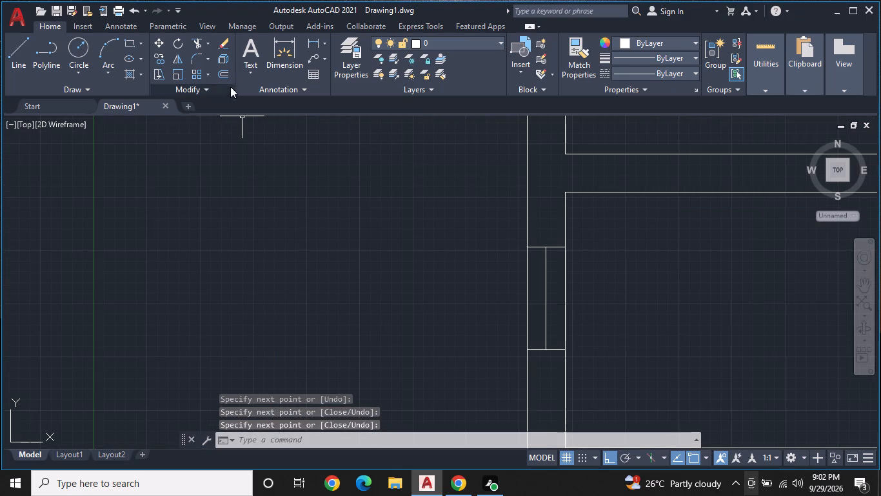
pyautogui.click(222, 72)
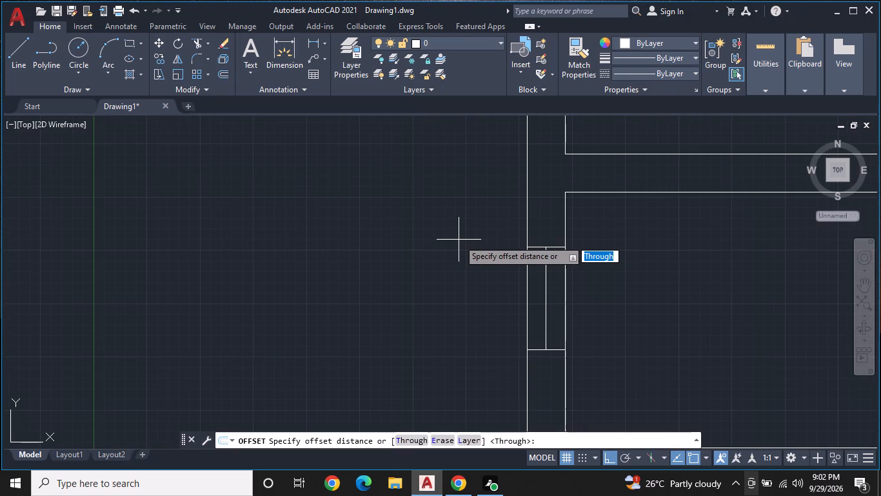
pyautogui.write('1"')
pyautogui.press('Return')
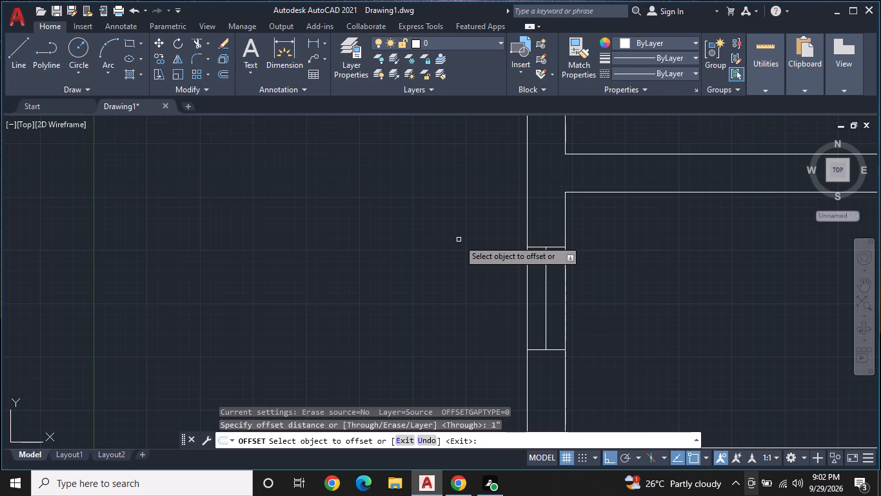
pyautogui.click(546, 300)
pyautogui.click(529, 301)
pyautogui.click(546, 297)
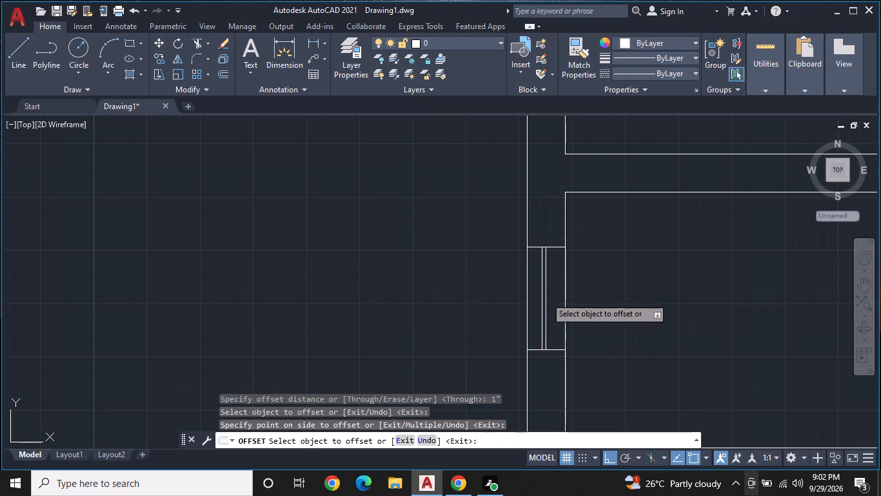
pyautogui.click(568, 294)
pyautogui.scroll(1, 561, 292)
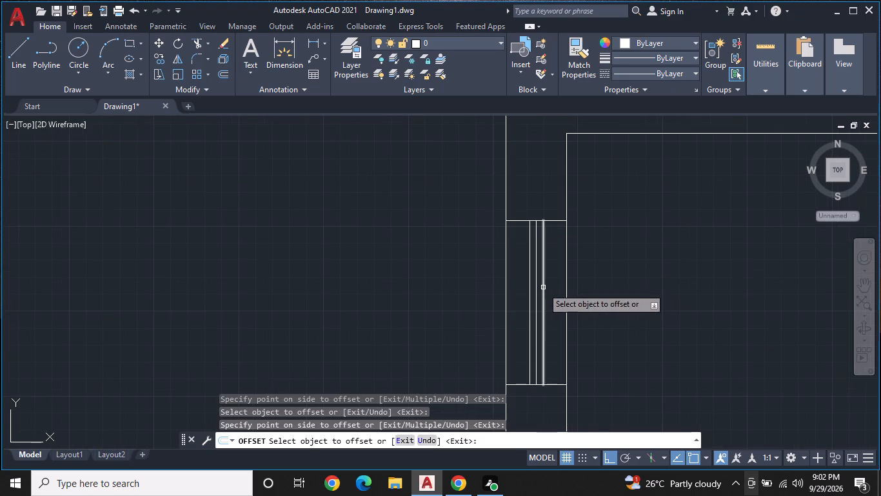
pyautogui.press('Escape')
# Erase the small room window's original centre line, keeping the two offset lines.
pyautogui.click(537, 285)
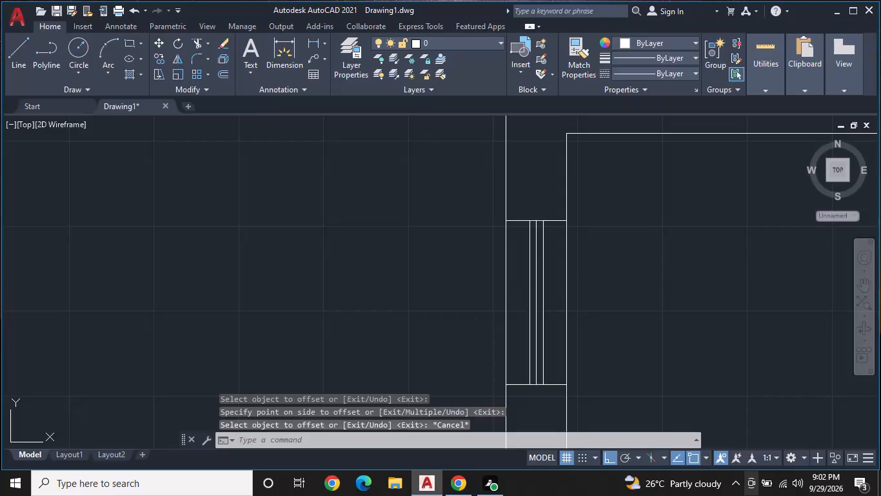
pyautogui.rightClick(537, 285)
pyautogui.click(577, 229)
# Copy the upper-left room's complete window about 14' straight down the left outer wall into the lower-left room's wall section.
pyautogui.scroll(-1, 574, 253)
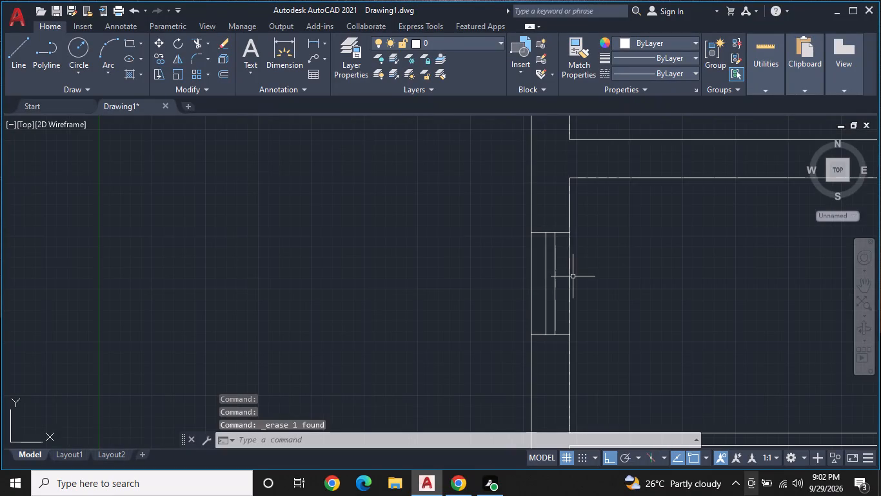
pyautogui.moveTo(573, 271); pyautogui.dragTo(577, 202, button='middle')
pyautogui.scroll(-2, 577, 195)
pyautogui.moveTo(604, 246); pyautogui.dragTo(602, 249, button='middle')
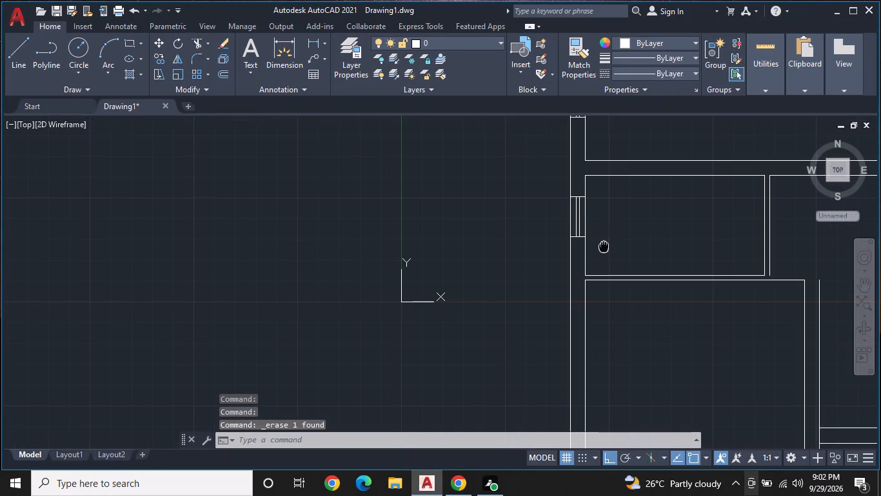
pyautogui.moveTo(602, 249); pyautogui.dragTo(569, 289, button='middle')
pyautogui.scroll(-1, 568, 285)
pyautogui.scroll(2, 572, 178)
pyautogui.moveTo(555, 178); pyautogui.dragTo(564, 247, button='middle')
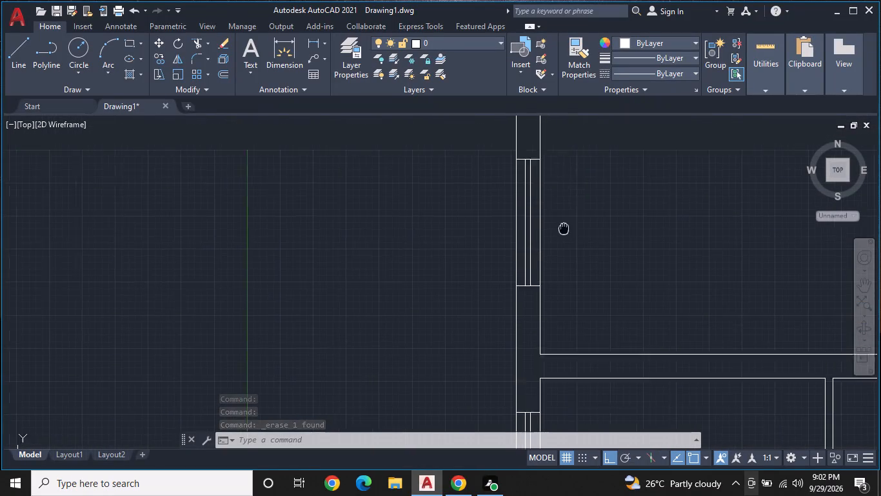
pyautogui.moveTo(564, 247); pyautogui.dragTo(564, 251, button='middle')
pyautogui.click(537, 198)
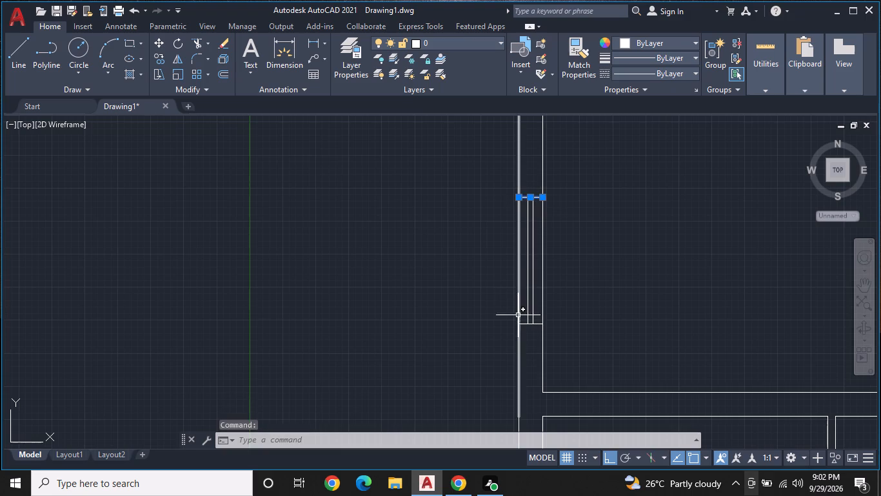
pyautogui.click(531, 324)
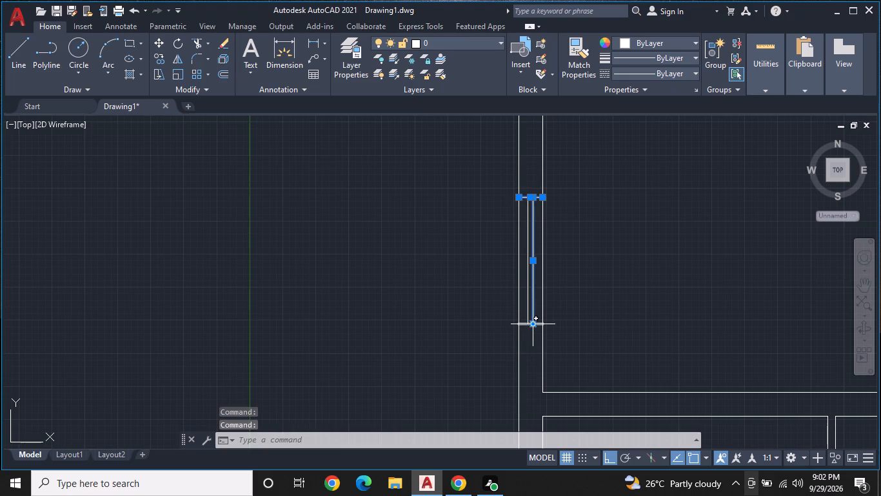
pyautogui.scroll(2, 528, 321)
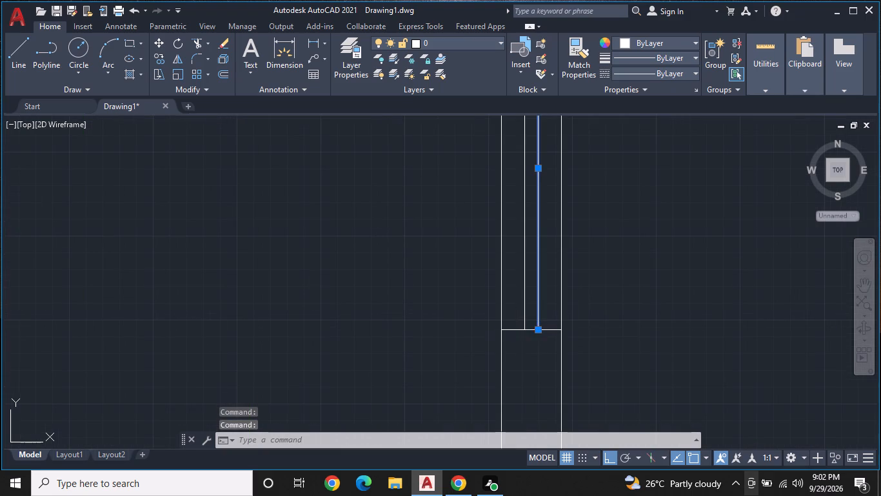
pyautogui.click(516, 331)
pyautogui.click(525, 278)
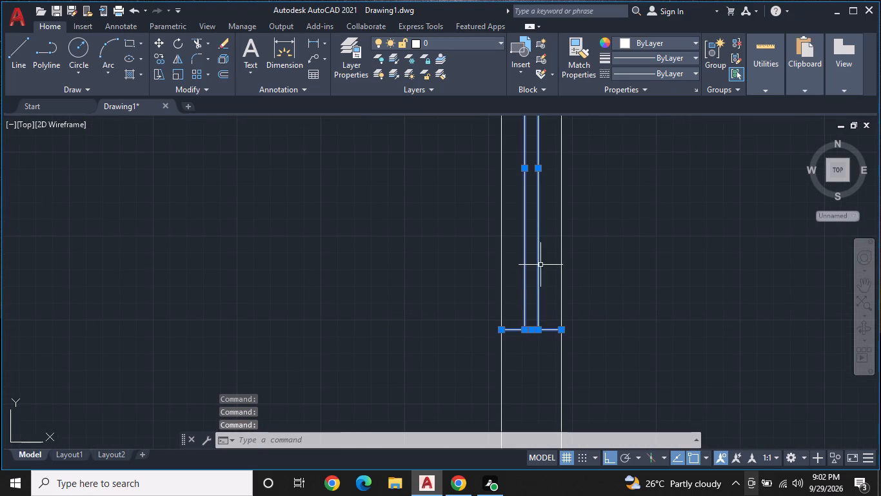
pyautogui.rightClick(546, 262)
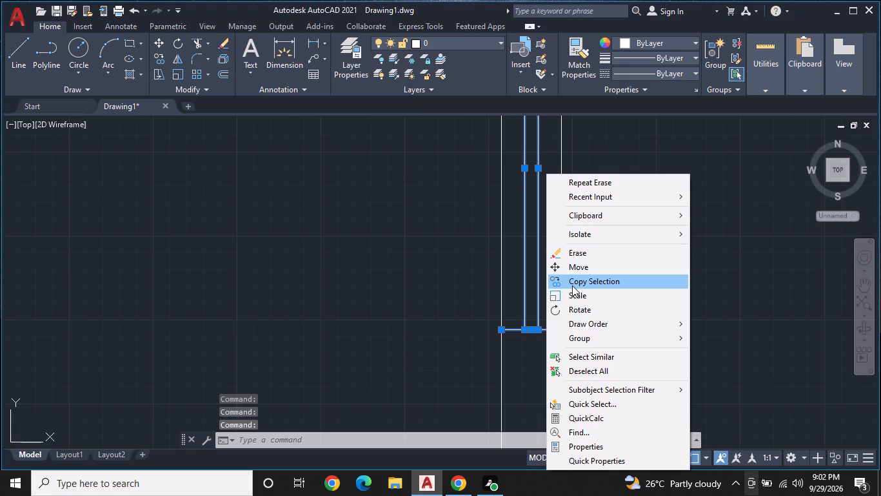
pyautogui.click(572, 285)
pyautogui.scroll(-1, 589, 259)
pyautogui.moveTo(594, 251); pyautogui.dragTo(575, 307, button='middle')
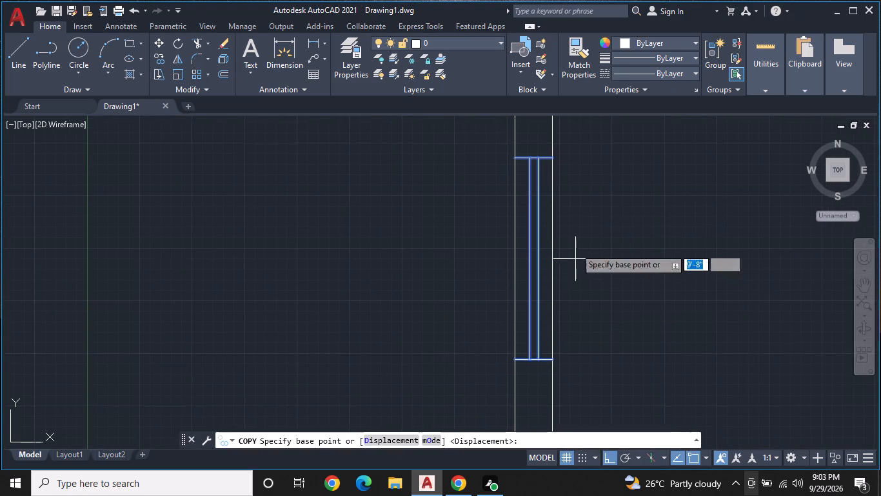
pyautogui.click(556, 156)
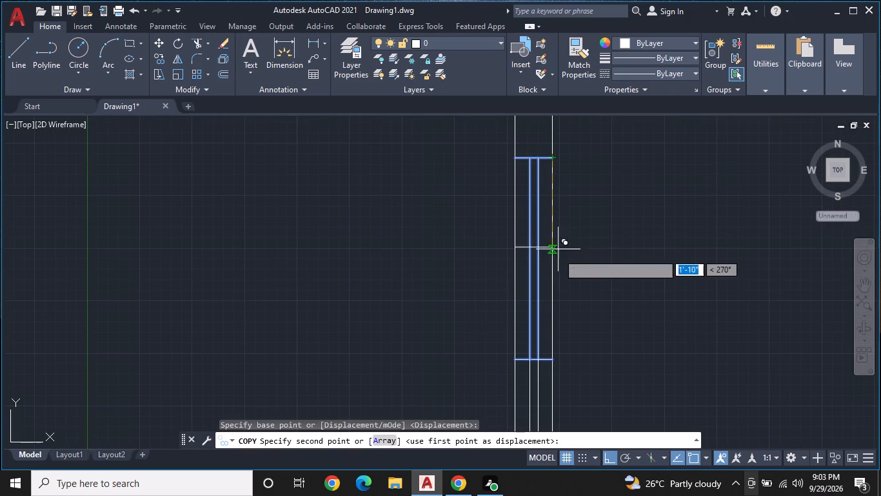
pyautogui.moveTo(556, 265); pyautogui.dragTo(565, 168, button='middle')
pyautogui.scroll(-2, 565, 164)
pyautogui.moveTo(553, 282); pyautogui.dragTo(566, 156, button='middle')
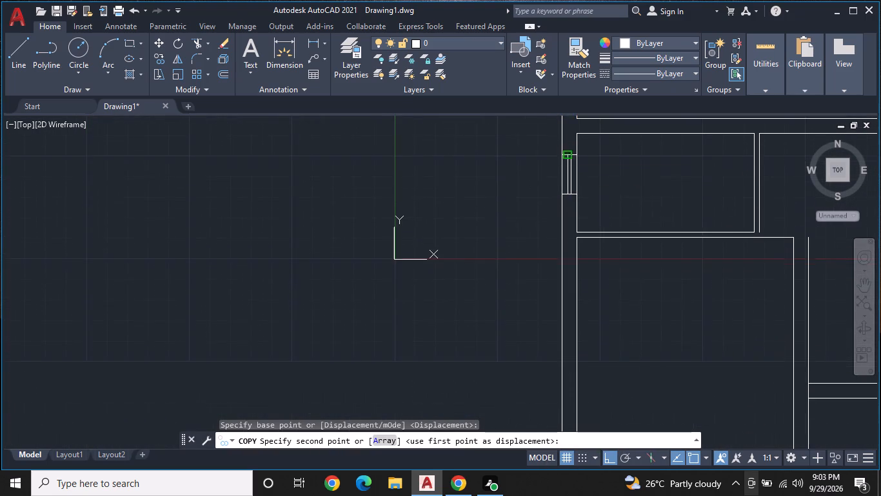
pyautogui.scroll(-1, 573, 201)
pyautogui.moveTo(575, 267); pyautogui.dragTo(575, 216, button='middle')
pyautogui.scroll(1, 575, 214)
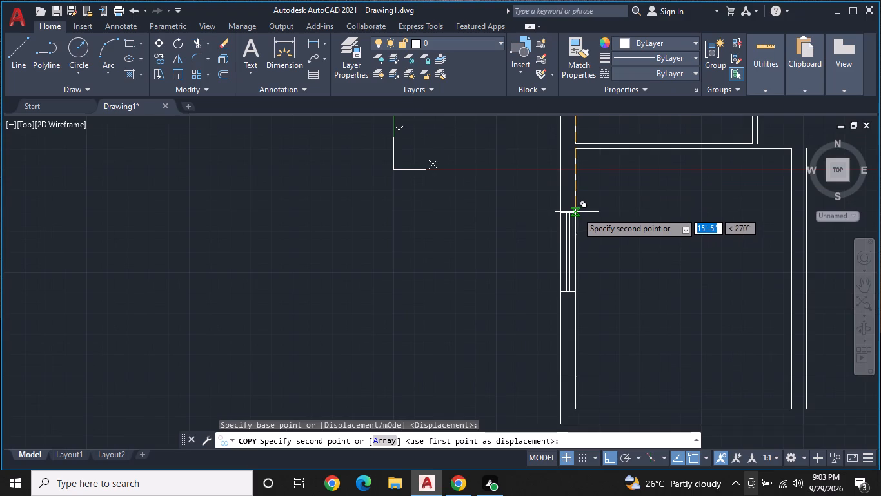
pyautogui.scroll(1, 577, 212)
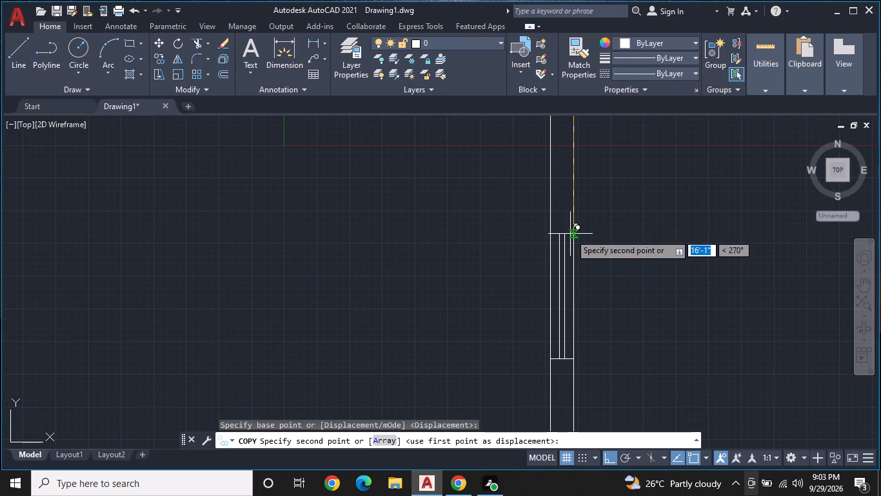
pyautogui.moveTo(577, 208); pyautogui.dragTo(575, 292, button='middle')
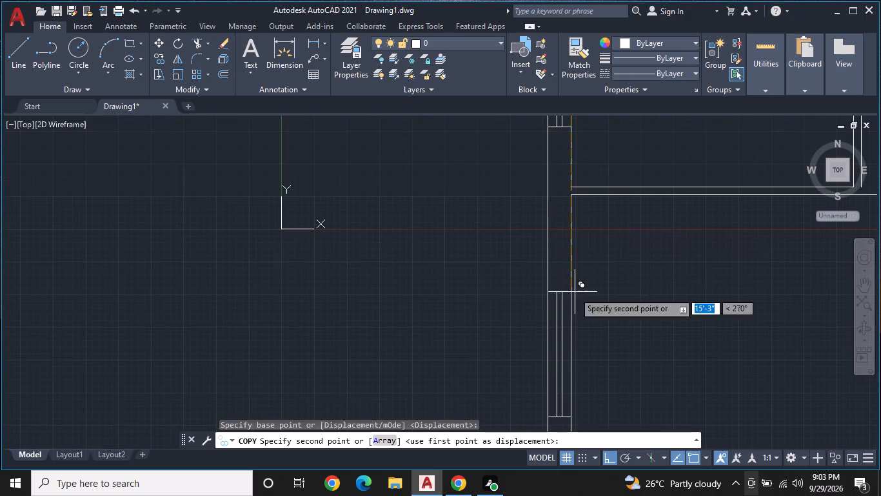
pyautogui.click(570, 249)
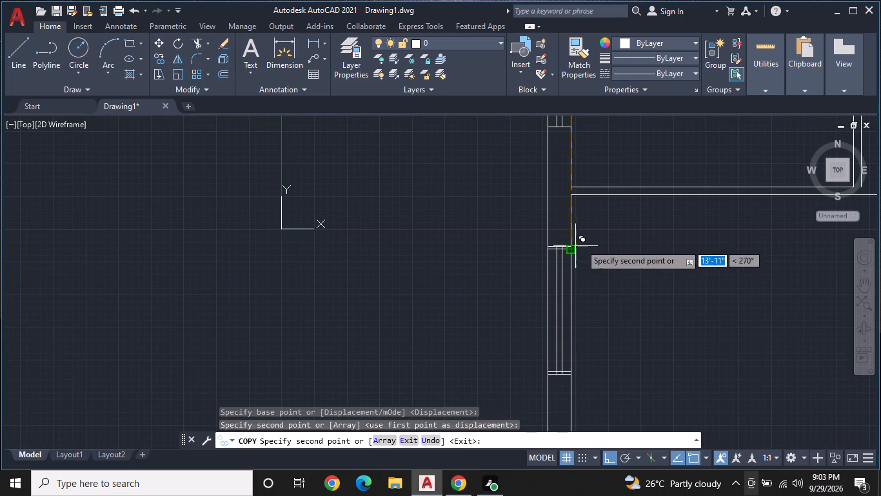
pyautogui.press('Escape')
# Draw a short vertical line across the bottom outer wall, below the right part of the lower-left room.
pyautogui.scroll(-3, 597, 239)
pyautogui.moveTo(626, 251); pyautogui.dragTo(517, 242, button='middle')
pyautogui.scroll(1, 545, 251)
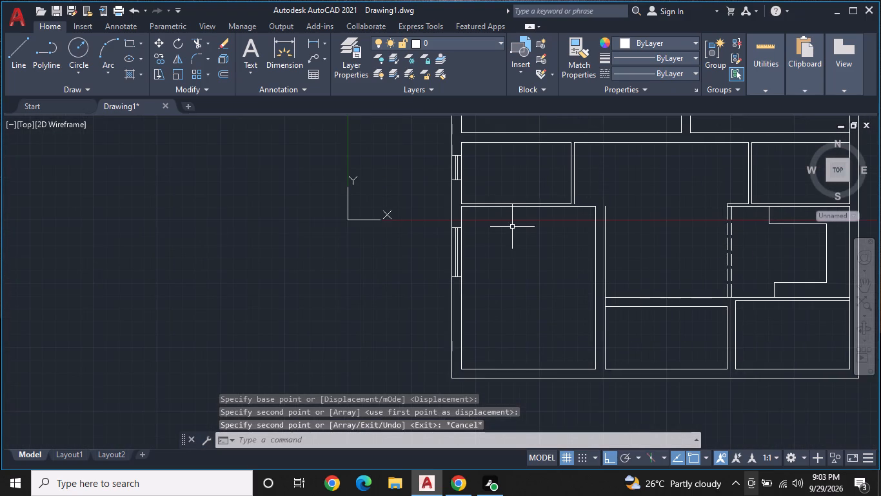
pyautogui.moveTo(539, 303); pyautogui.dragTo(504, 248, button='middle')
pyautogui.press('space')
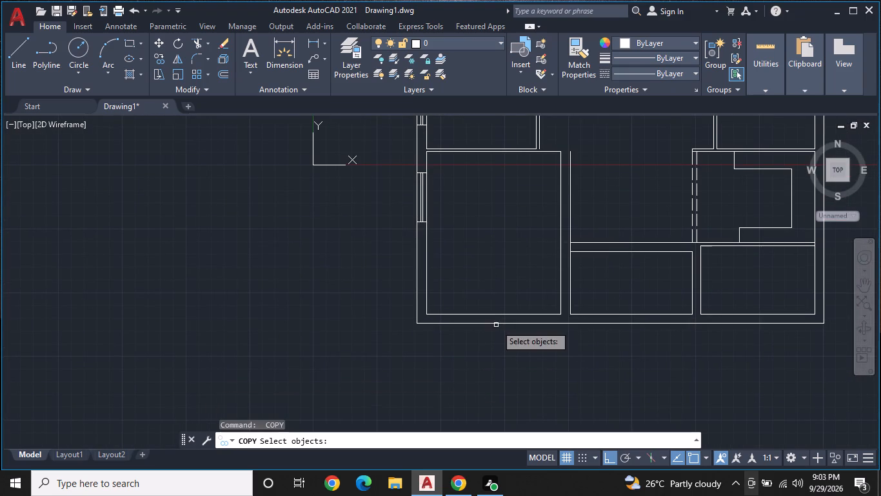
pyautogui.click(16, 50)
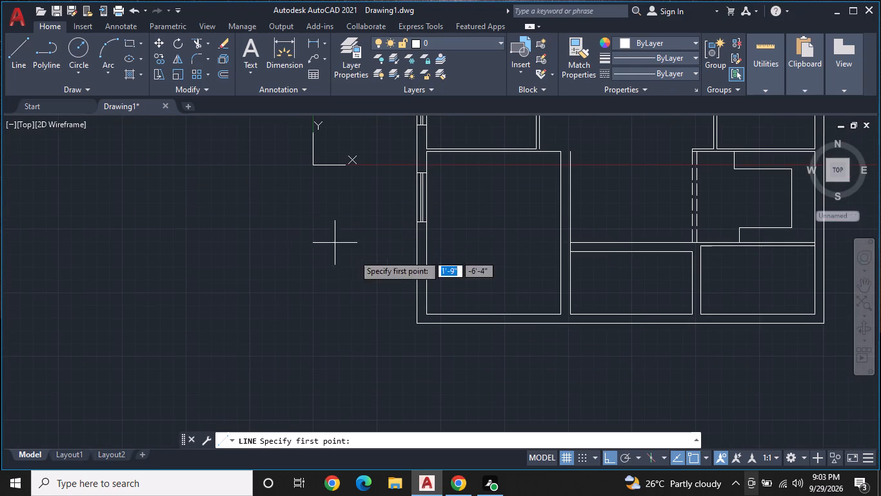
pyautogui.click(536, 314)
pyautogui.click(535, 326)
pyautogui.press('space')
# Draw a 4' window centre line leftward from the short line's midpoint and close its left end with a line across the wall.
pyautogui.scroll(3, 535, 326)
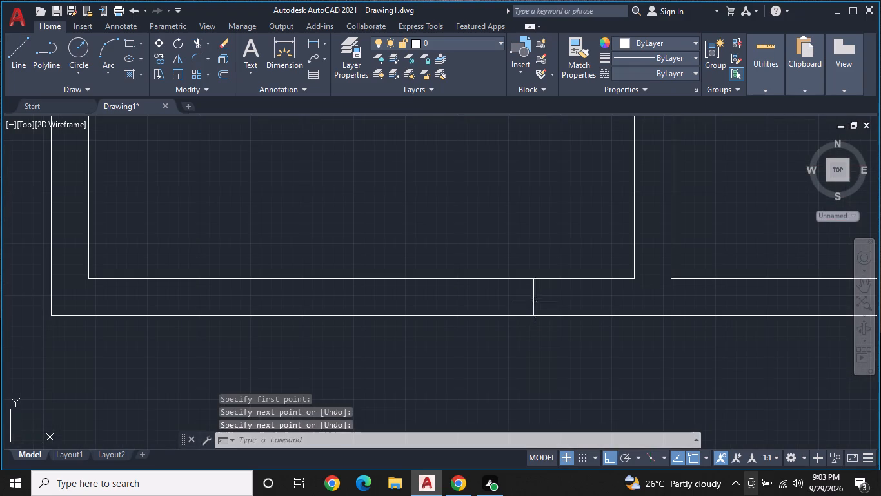
pyautogui.press('space')
pyautogui.click(531, 300)
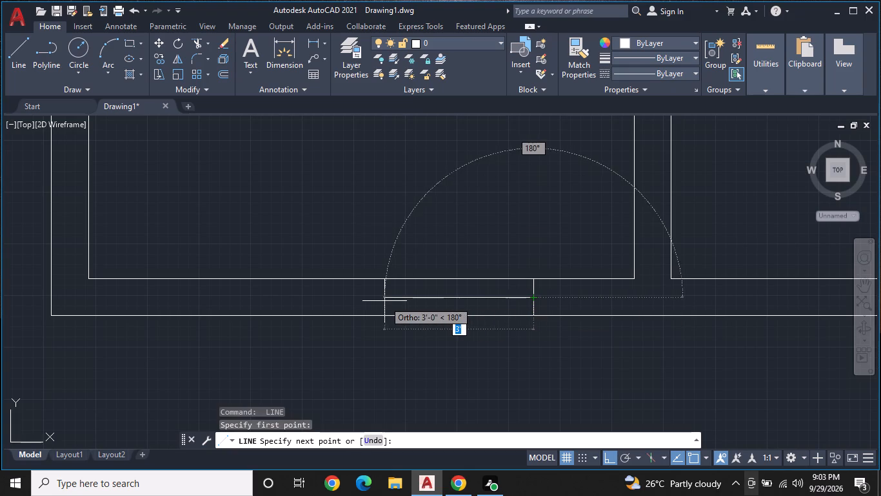
pyautogui.click(337, 299)
pyautogui.click(338, 280)
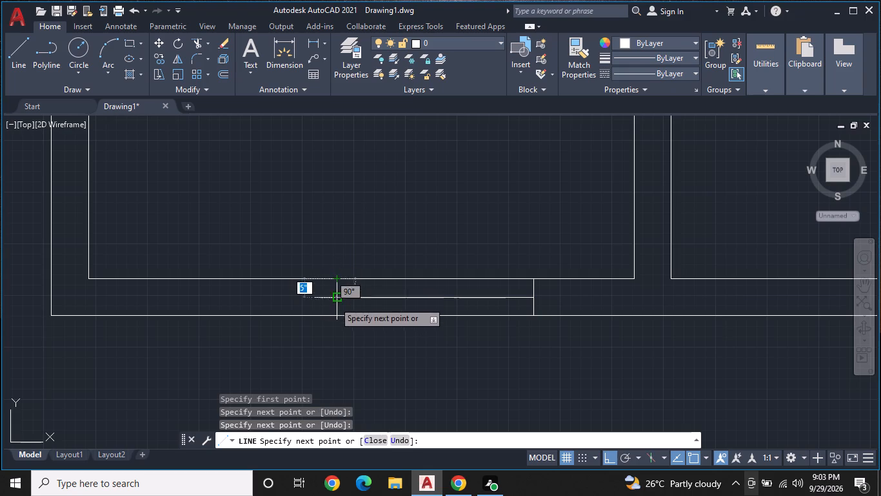
pyautogui.click(333, 313)
pyautogui.press('space')
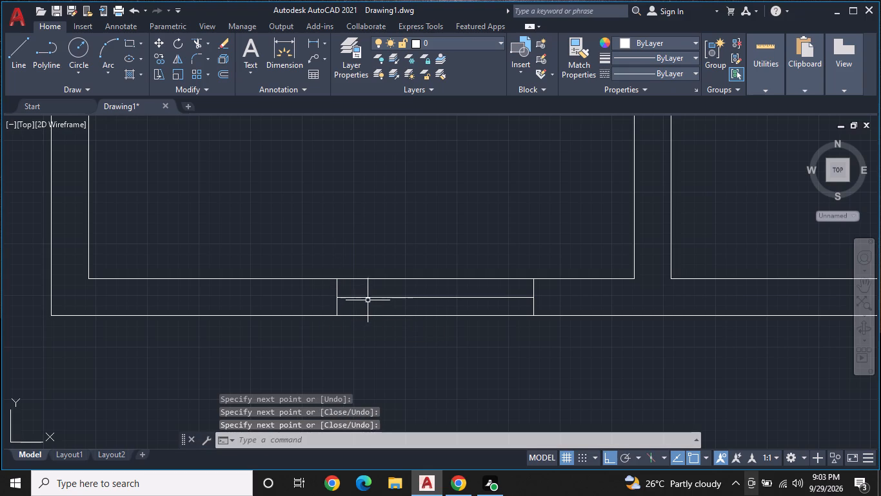
# Offset the bottom wall window's centre line 1" to each side.
pyautogui.click(222, 76)
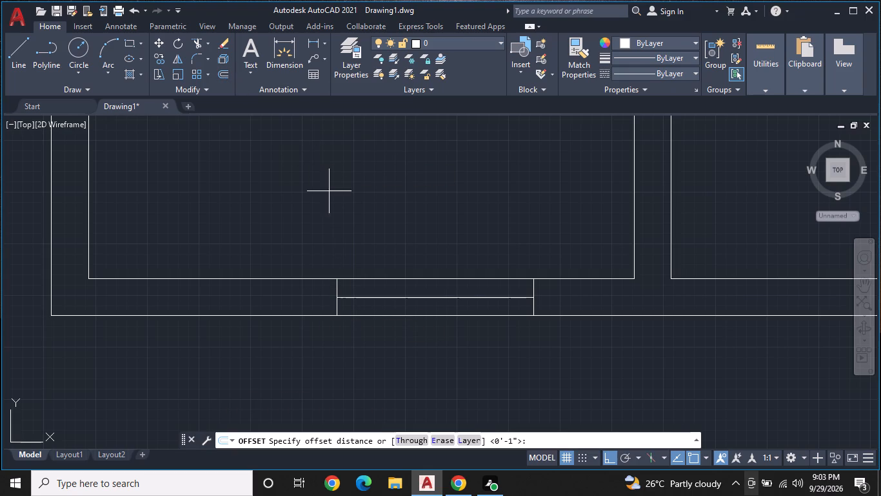
pyautogui.press('space')
pyautogui.click(453, 297)
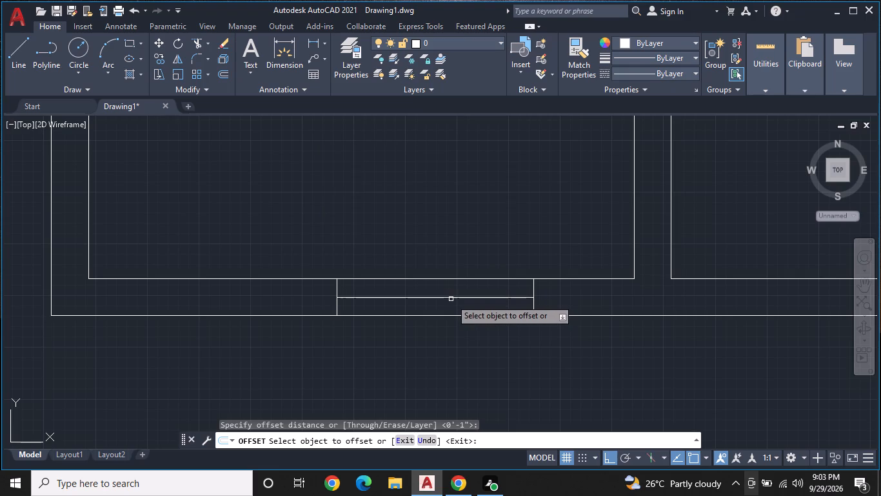
pyautogui.click(451, 299)
pyautogui.click(457, 286)
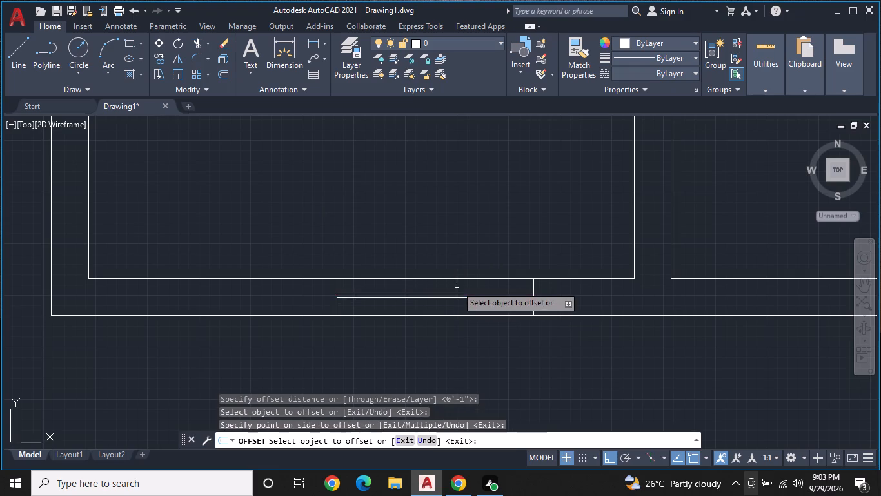
pyautogui.click(457, 298)
pyautogui.click(455, 312)
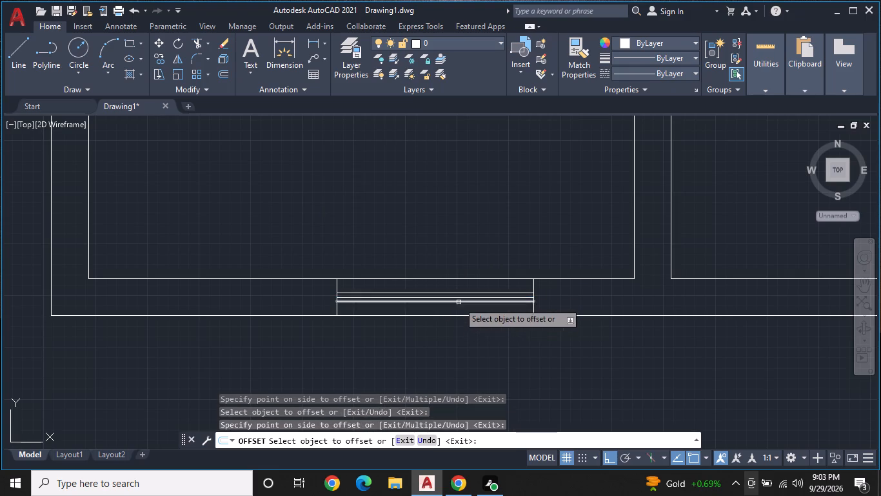
pyautogui.scroll(2, 459, 302)
pyautogui.press('Escape')
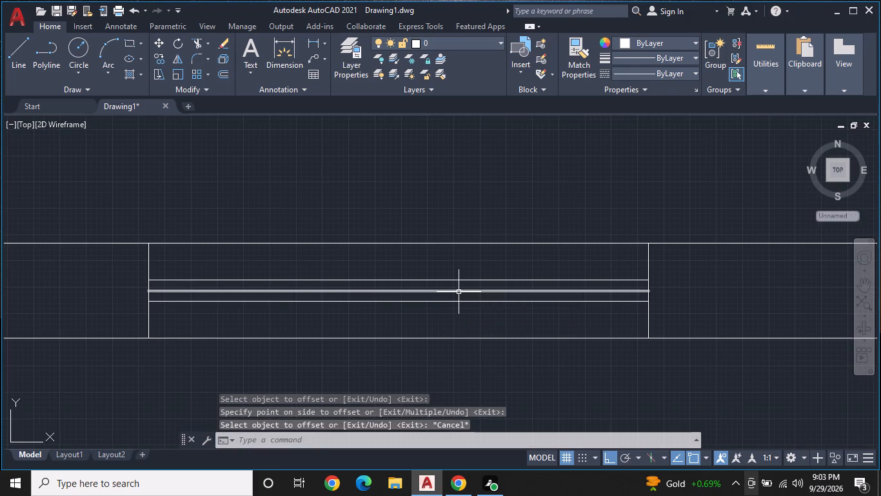
# Erase the bottom wall window's original centre line, keeping the two offset lines.
pyautogui.click(459, 292)
pyautogui.rightClick(459, 292)
pyautogui.click(500, 234)
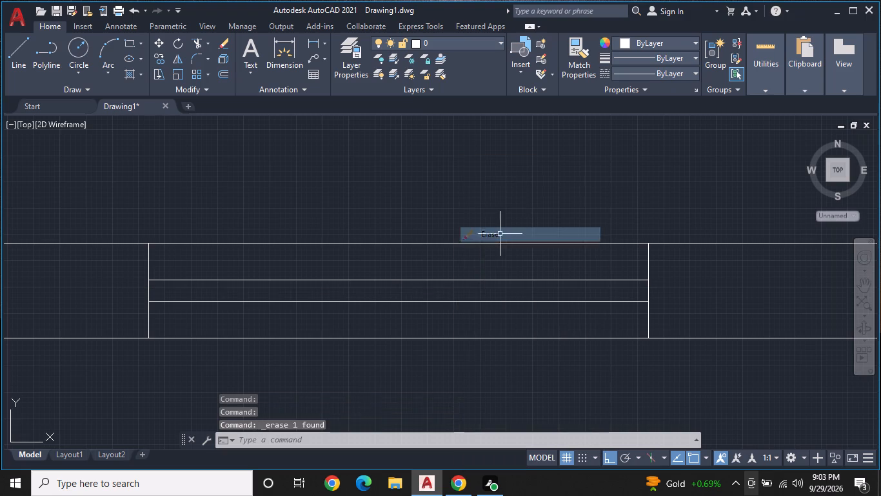
# Examine the plan from the new bottom wall window up through the lower and central rooms.
pyautogui.scroll(-2, 497, 251)
pyautogui.moveTo(597, 276); pyautogui.dragTo(619, 309, button='middle')
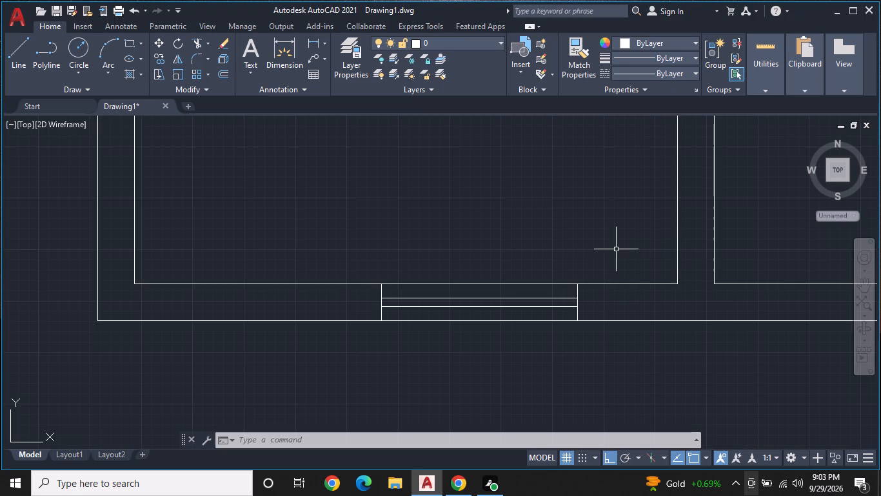
pyautogui.moveTo(616, 234); pyautogui.dragTo(408, 243, button='middle')
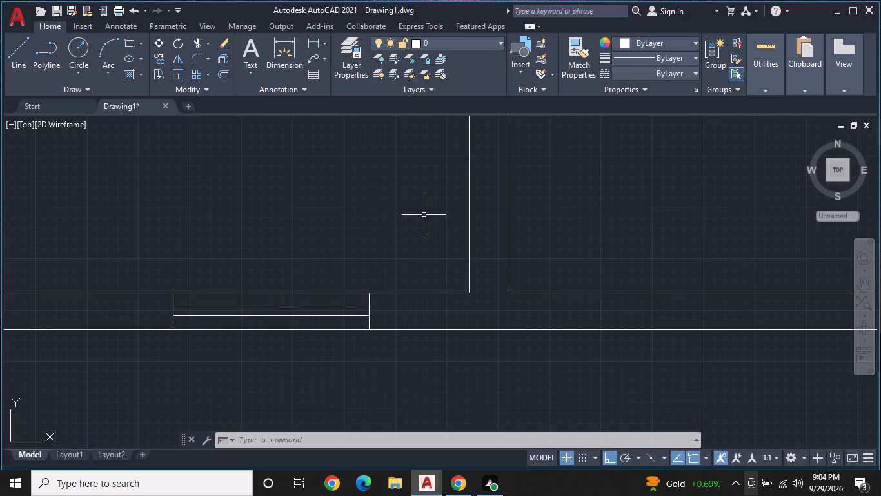
pyautogui.moveTo(448, 215); pyautogui.dragTo(421, 232, button='middle')
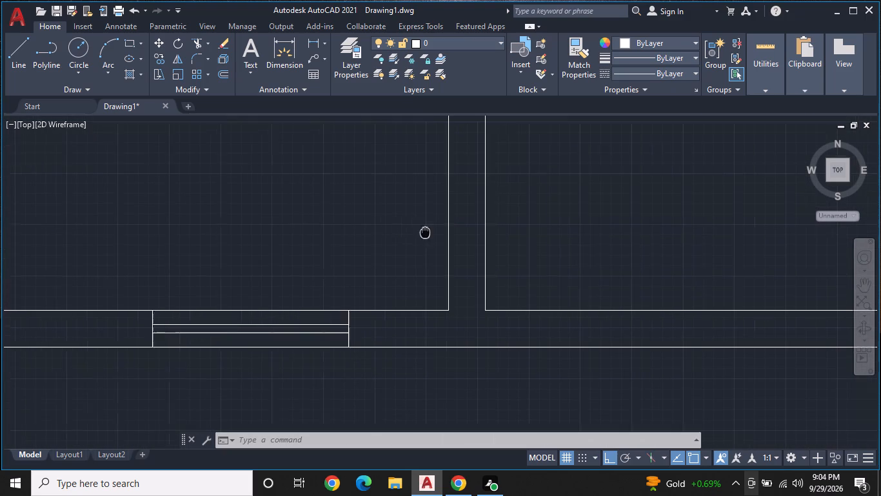
pyautogui.moveTo(421, 232); pyautogui.dragTo(421, 232, button='middle')
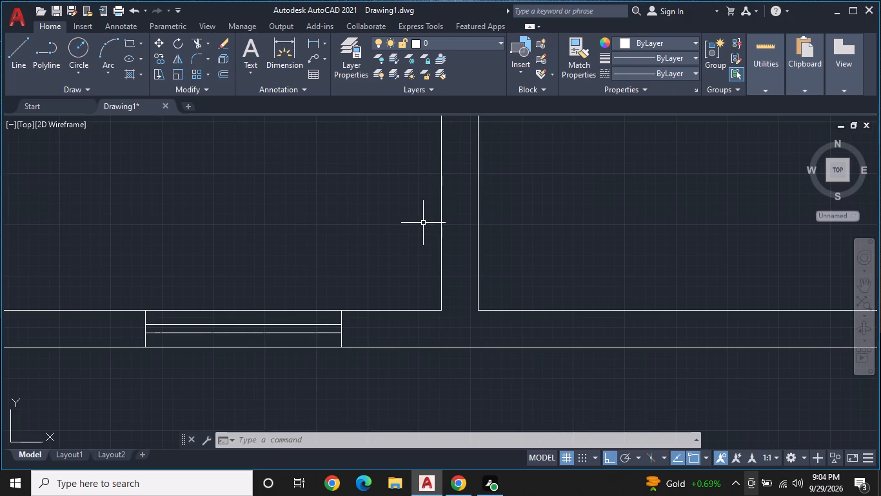
pyautogui.scroll(-2, 485, 221)
pyautogui.moveTo(513, 227); pyautogui.dragTo(473, 318, button='middle')
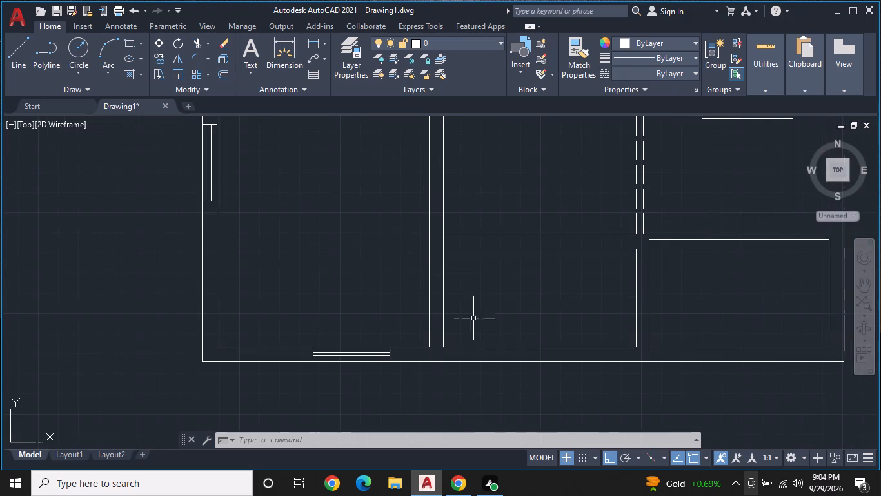
pyautogui.moveTo(540, 222); pyautogui.dragTo(512, 282, button='middle')
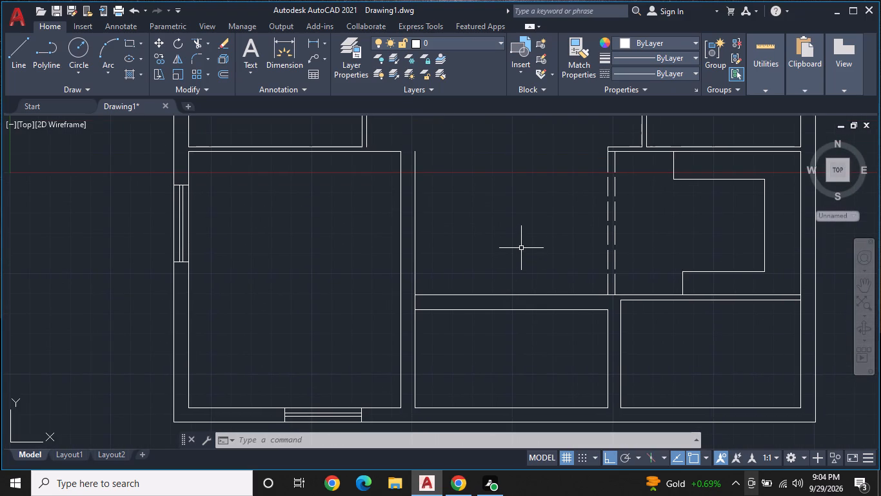
pyautogui.moveTo(522, 274); pyautogui.dragTo(524, 330, button='middle')
pyautogui.moveTo(505, 208); pyautogui.dragTo(506, 313, button='middle')
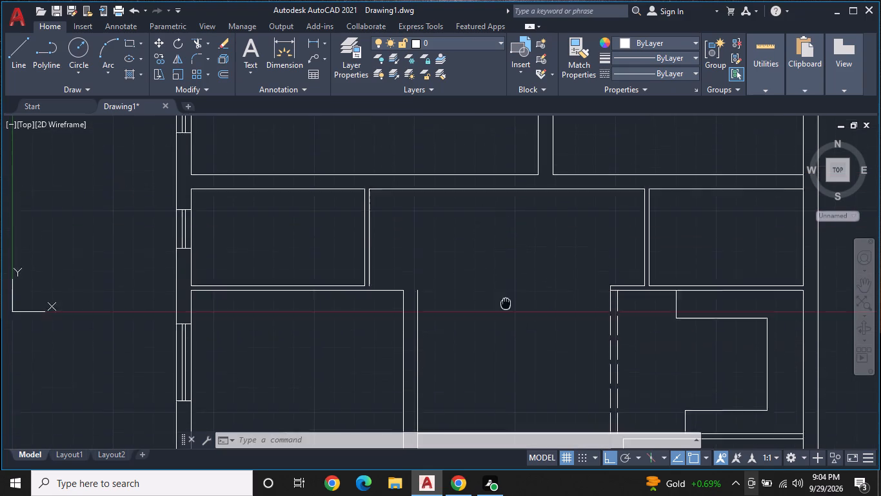
# Draw a short line across the top outer wall of the large upper-left room, near the partition between the two upper rooms.
pyautogui.moveTo(506, 313); pyautogui.dragTo(507, 347, button='middle')
pyautogui.moveTo(500, 261); pyautogui.dragTo(495, 354, button='middle')
pyautogui.moveTo(480, 229); pyautogui.dragTo(468, 319, button='middle')
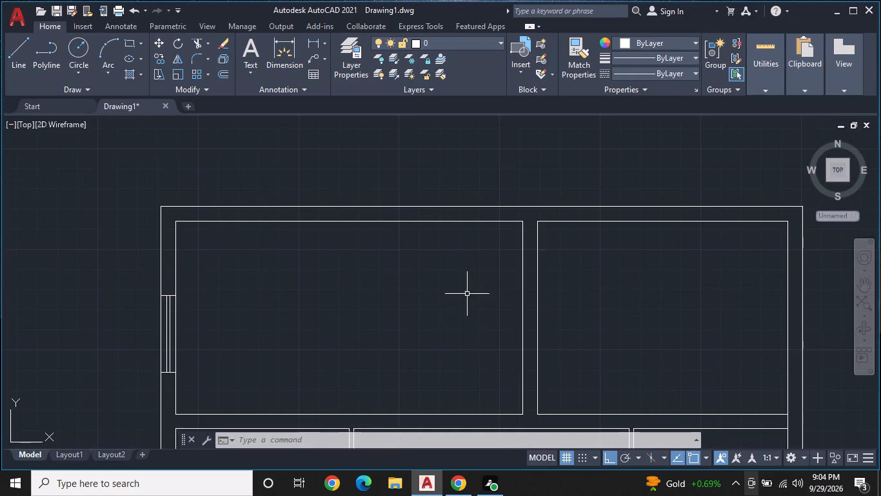
pyautogui.write('L')
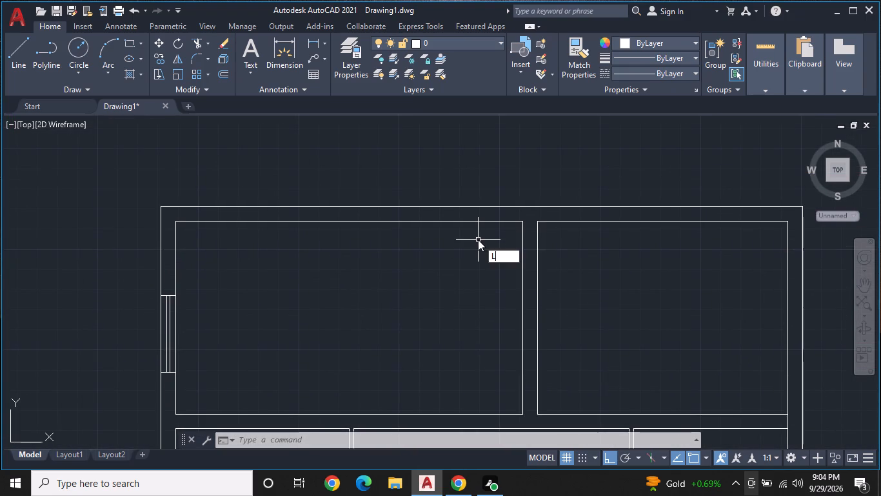
pyautogui.press('space')
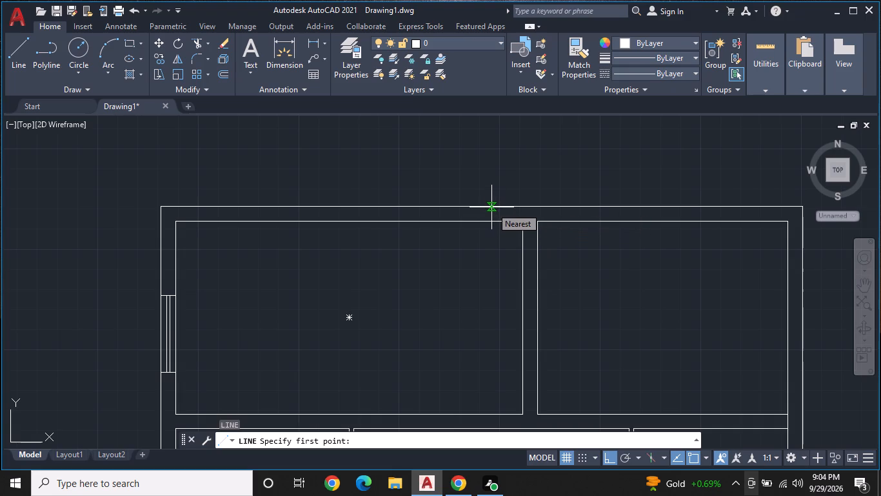
pyautogui.click(491, 207)
pyautogui.click(491, 217)
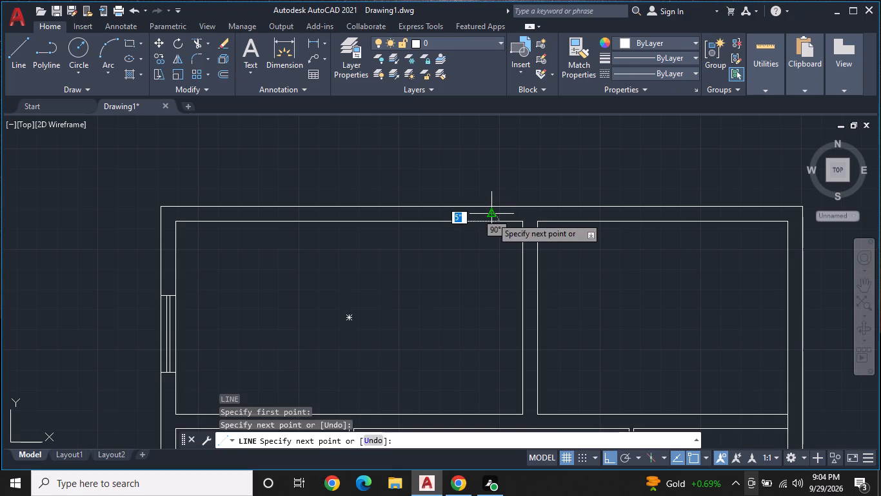
pyautogui.press('space')
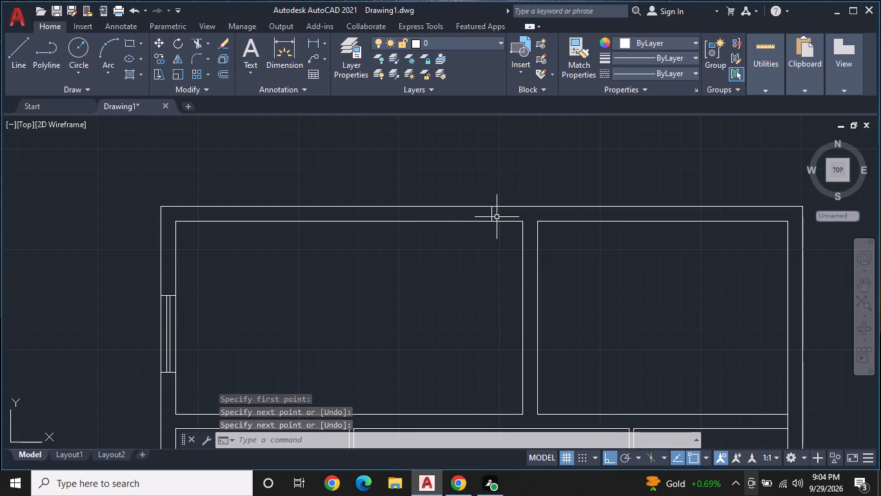
# Draw a short horizontal line across the right outer wall, partway down the upper-right room.
pyautogui.moveTo(509, 221); pyautogui.dragTo(462, 238, button='middle')
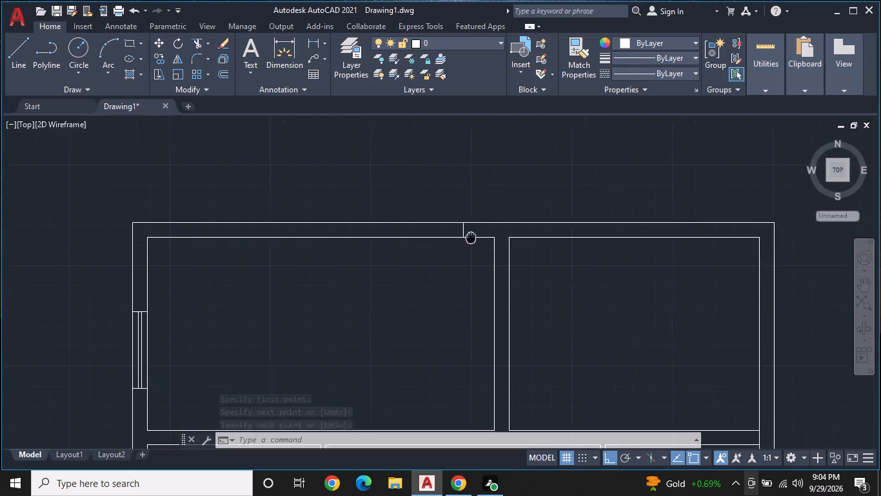
pyautogui.moveTo(462, 238); pyautogui.dragTo(282, 183, button='middle')
pyautogui.moveTo(370, 239); pyautogui.dragTo(321, 226, button='middle')
pyautogui.press('space')
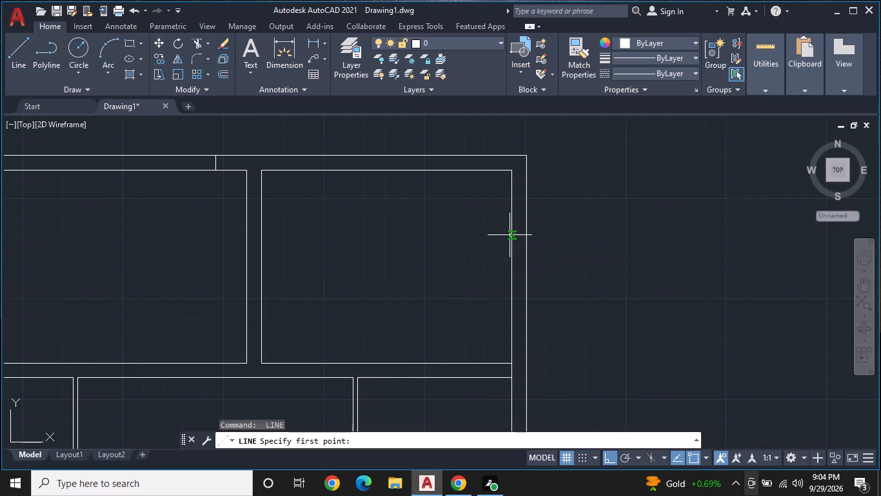
pyautogui.click(510, 235)
pyautogui.click(526, 235)
pyautogui.press('space')
# Draw a window centre line about 4' downward from the short line's midpoint and close its lower end across the wall.
pyautogui.scroll(2, 526, 235)
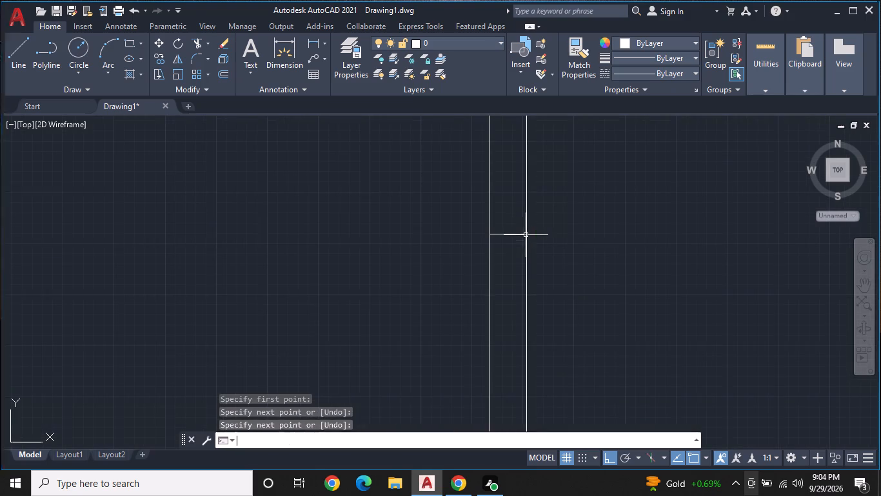
pyautogui.press('space')
pyautogui.click(505, 236)
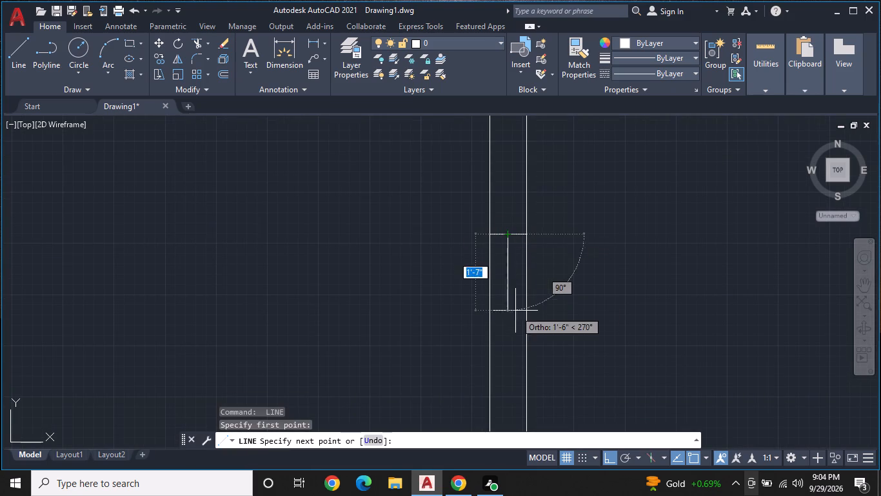
pyautogui.moveTo(519, 320); pyautogui.dragTo(506, 233, button='middle')
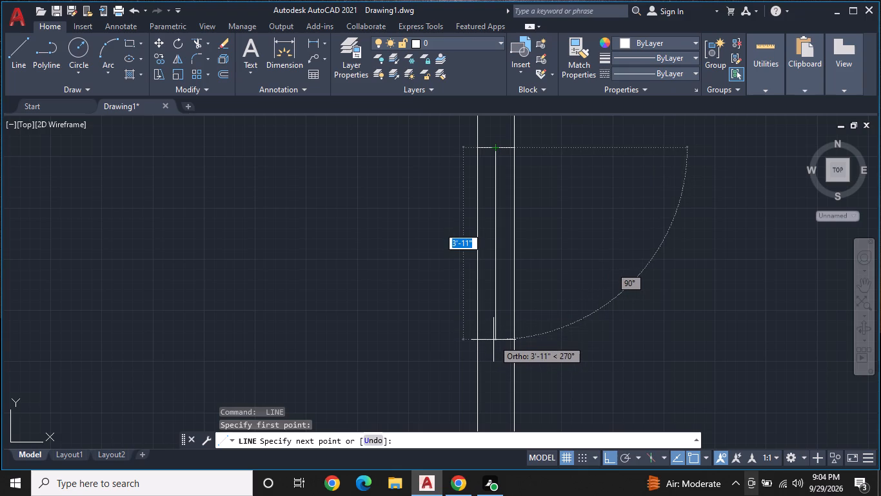
pyautogui.click(493, 344)
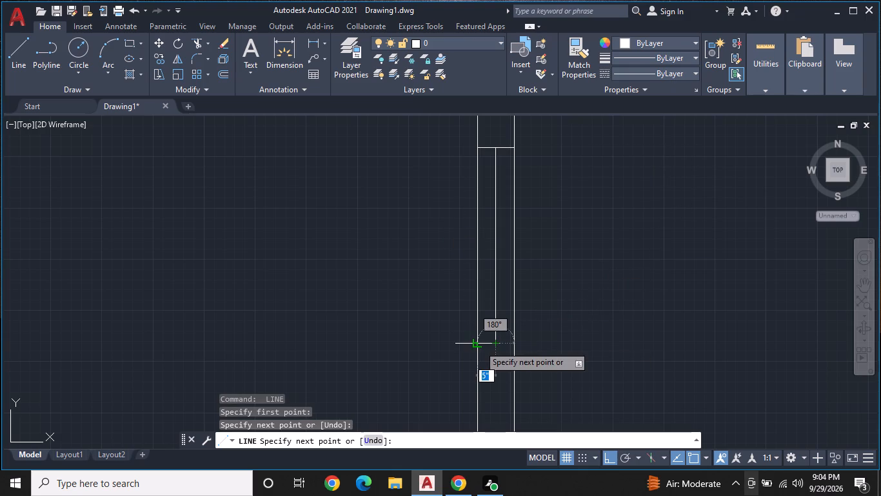
pyautogui.click(479, 346)
pyautogui.click(515, 341)
pyautogui.press('space')
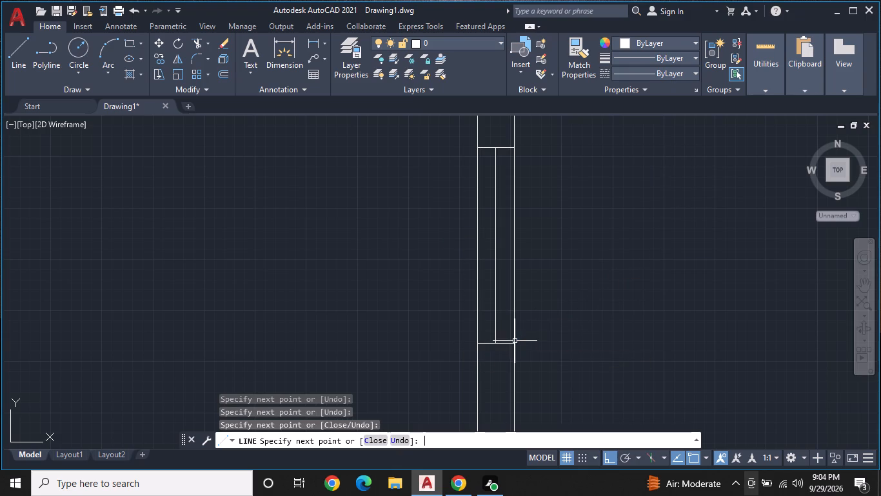
# Offset the upper-right room window's centre line 1" to each side.
pyautogui.click(222, 70)
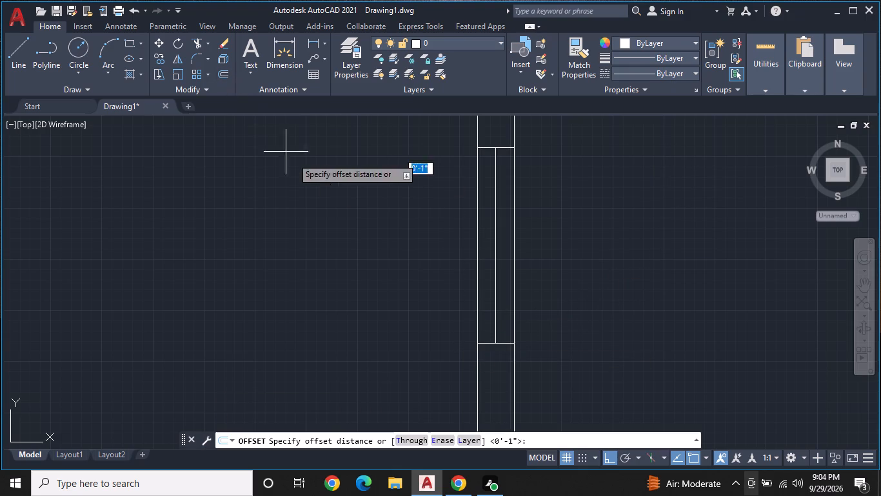
pyautogui.press('space')
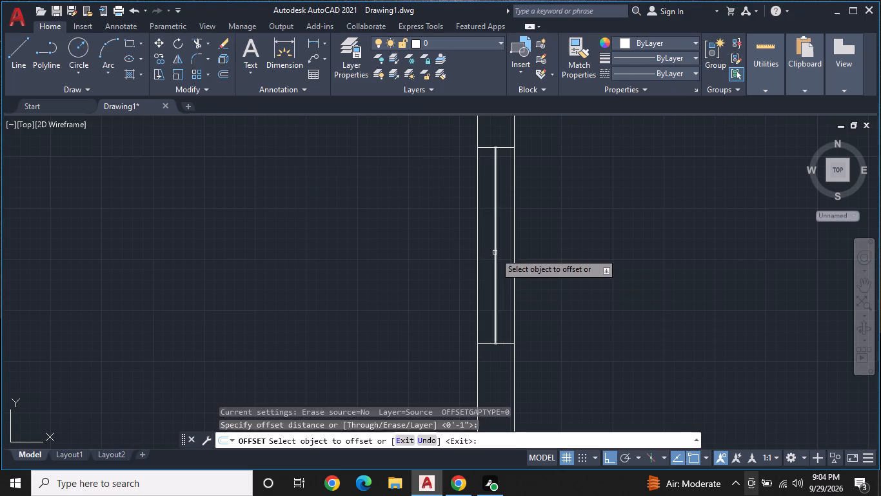
pyautogui.click(495, 253)
pyautogui.click(478, 257)
pyautogui.scroll(1, 491, 254)
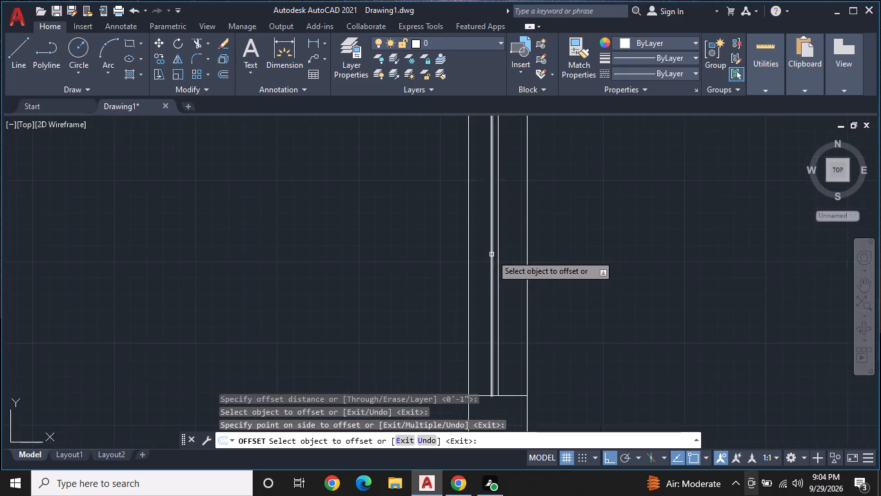
pyautogui.scroll(1, 491, 254)
pyautogui.click(499, 249)
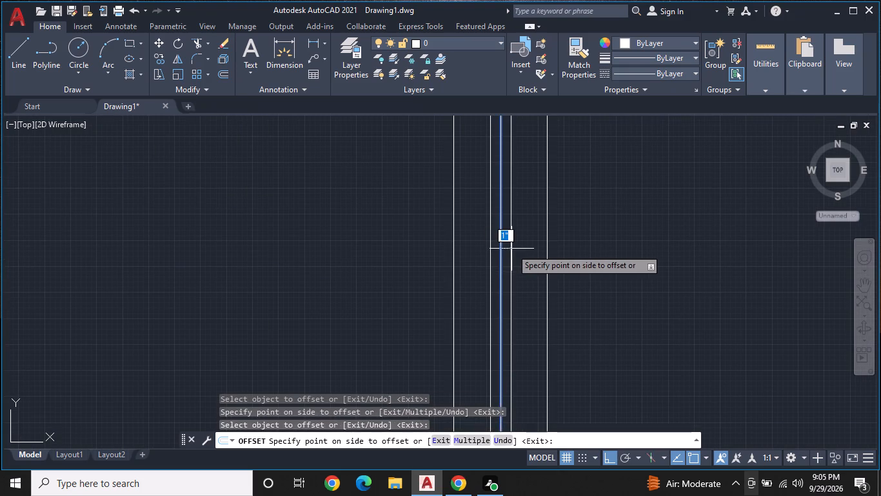
pyautogui.click(512, 249)
pyautogui.press('Escape')
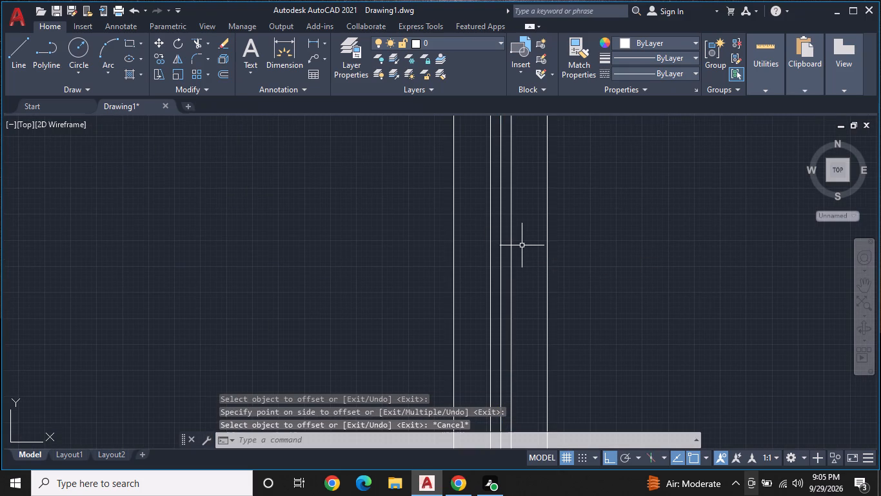
# Erase the upper-right room window's original centre line, keeping the two offset lines.
pyautogui.scroll(-1, 522, 245)
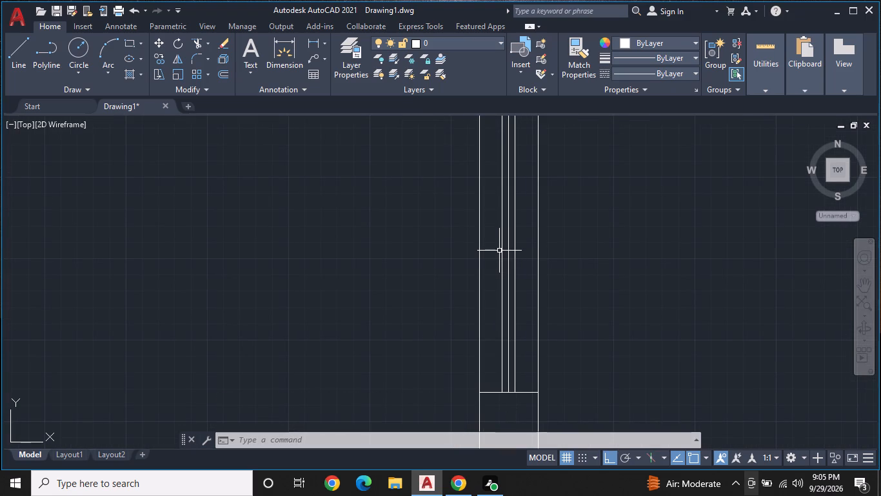
pyautogui.scroll(1, 500, 244)
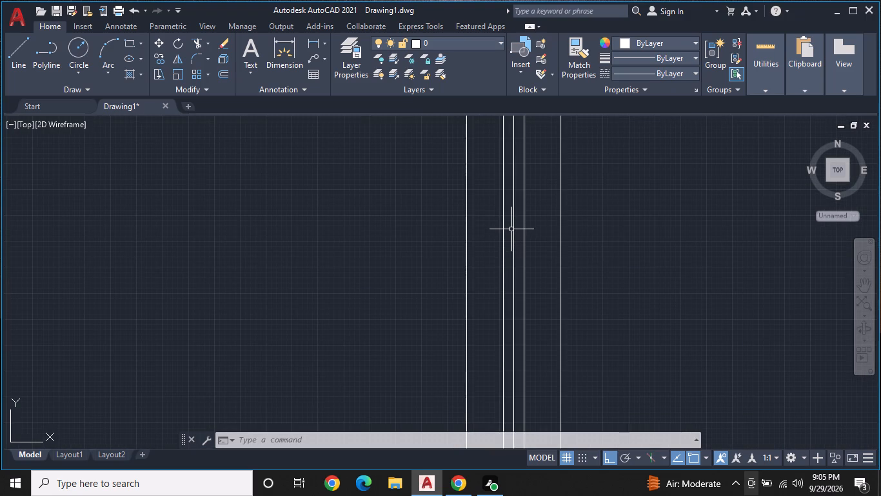
pyautogui.click(513, 227)
pyautogui.rightClick(513, 227)
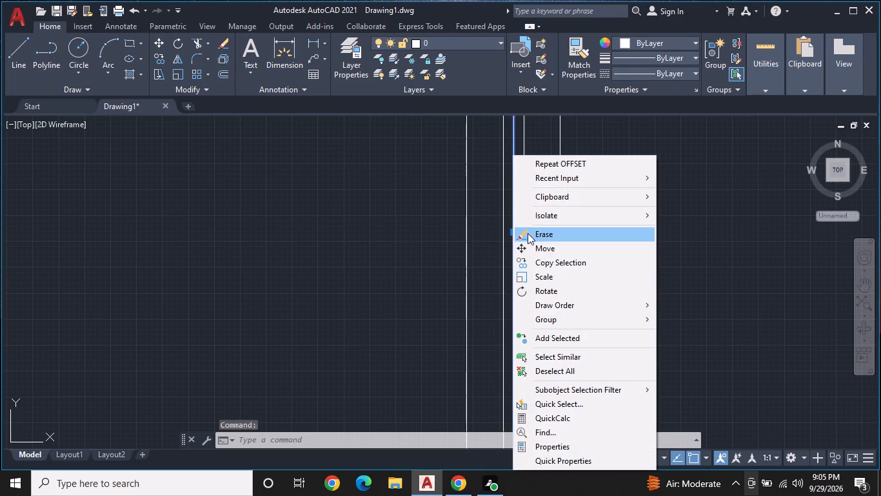
pyautogui.click(528, 233)
# Trim the right outer wall's inner face line where the horizontal wall below the upper-right room meets it.
pyautogui.scroll(-1, 528, 233)
pyautogui.moveTo(528, 251); pyautogui.dragTo(535, 231, button='middle')
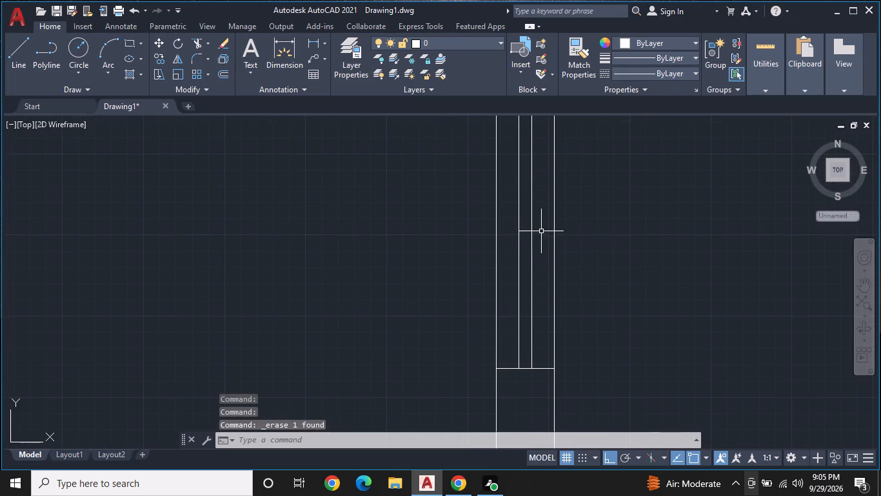
pyautogui.scroll(-1, 556, 230)
pyautogui.moveTo(633, 286); pyautogui.dragTo(644, 297, button='middle')
pyautogui.scroll(-1, 646, 289)
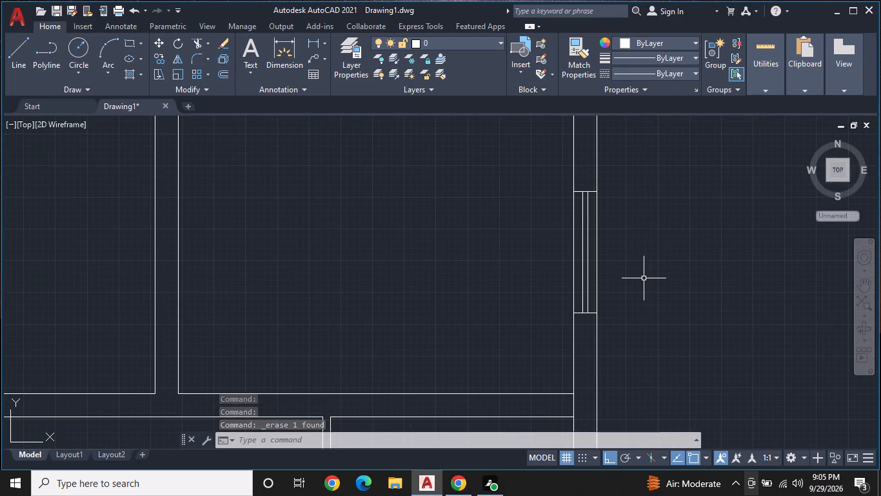
pyautogui.moveTo(643, 275); pyautogui.dragTo(653, 253, button='middle')
pyautogui.moveTo(652, 276); pyautogui.dragTo(656, 249, button='middle')
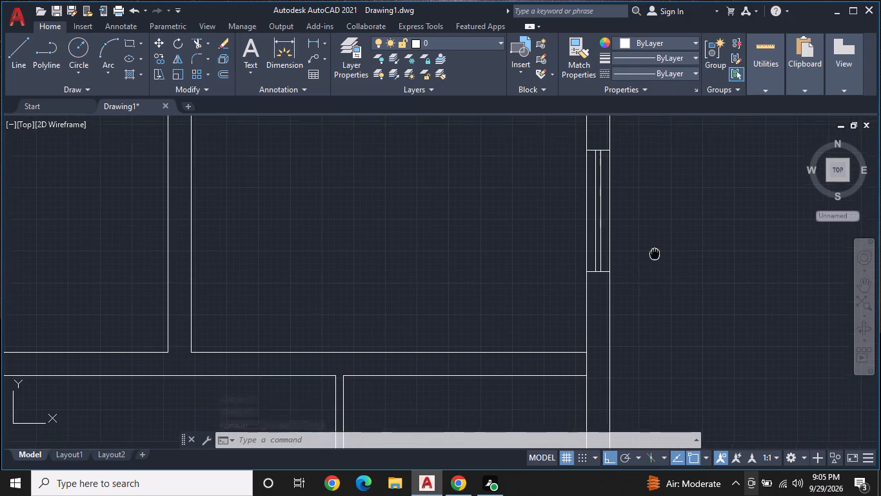
pyautogui.scroll(1, 629, 313)
pyautogui.moveTo(628, 313); pyautogui.dragTo(636, 280, button='middle')
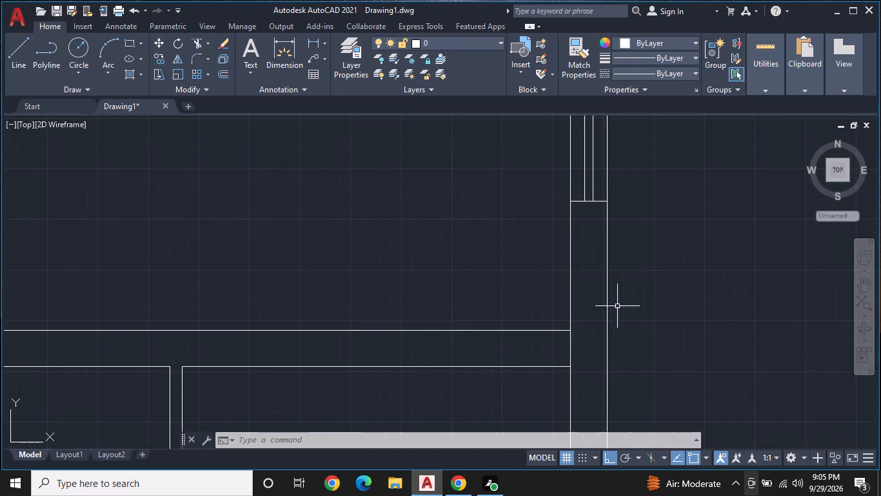
pyautogui.write('TR')
pyautogui.press('space')
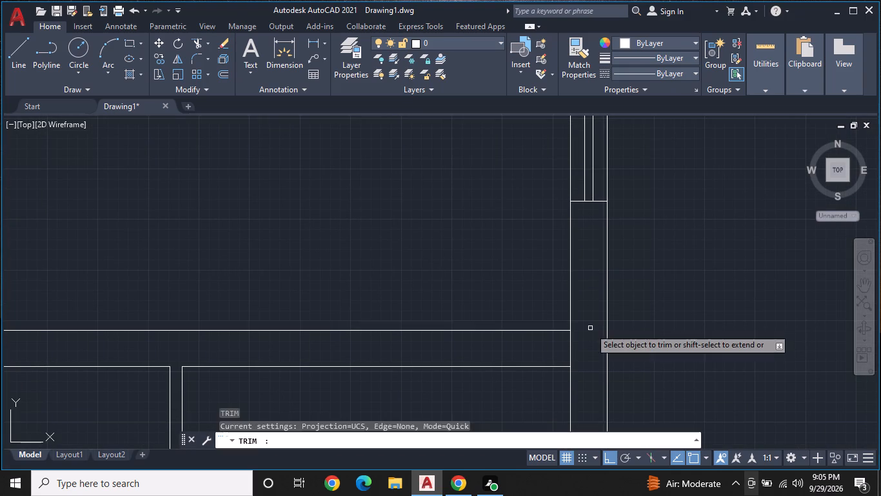
pyautogui.doubleClick(567, 345)
pyautogui.click(577, 339)
pyautogui.scroll(-2, 577, 338)
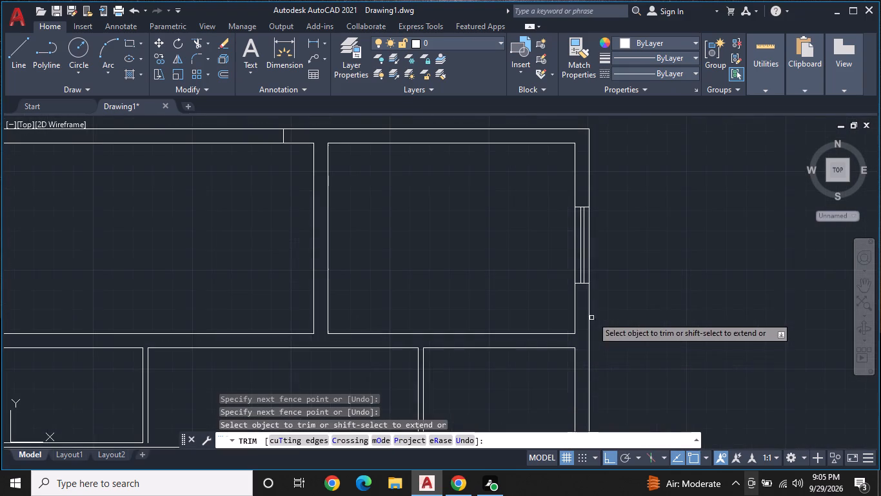
pyautogui.moveTo(618, 287); pyautogui.dragTo(638, 250, button='middle')
pyautogui.press('Escape')
# Draw a short horizontal line across the right outer wall beside the small room below the upper-right room.
pyautogui.moveTo(644, 298); pyautogui.dragTo(626, 240, button='middle')
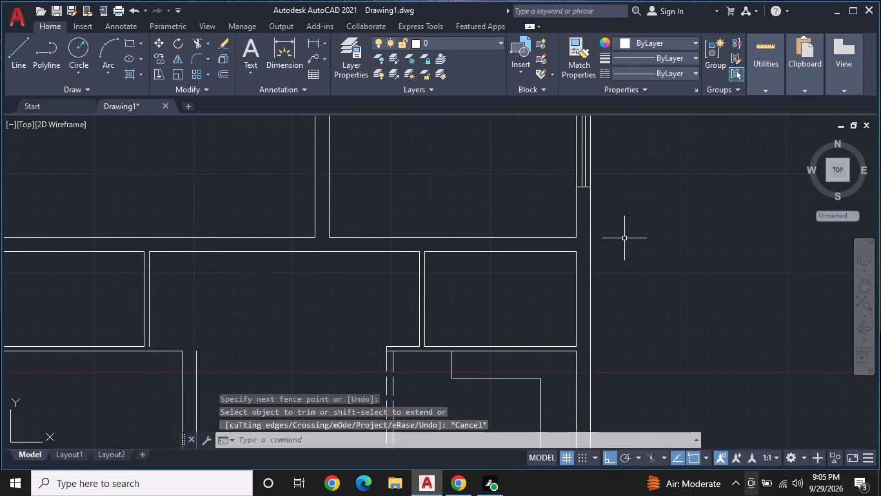
pyautogui.middleClick(618, 281)
pyautogui.scroll(1, 608, 286)
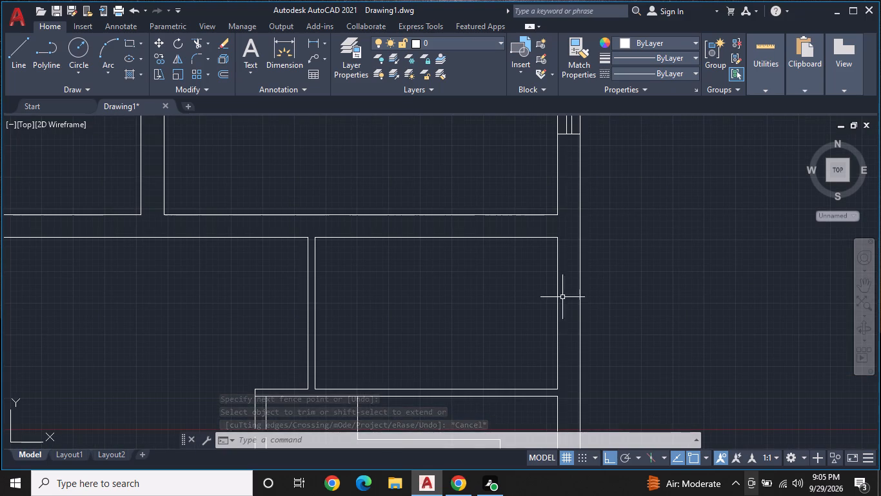
pyautogui.write('L')
pyautogui.press('space')
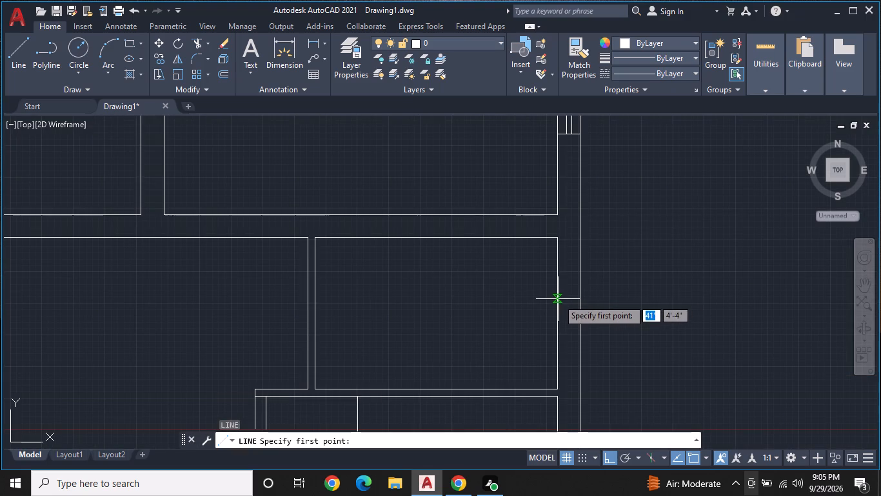
pyautogui.click(558, 299)
pyautogui.click(585, 299)
pyautogui.press('space')
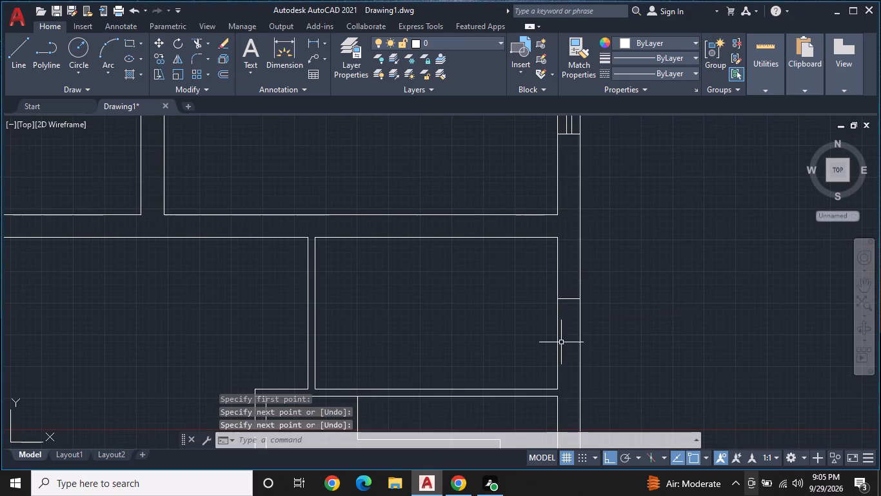
# Draw a window centre line about 1'-9" downward from the short line's midpoint and close its lower end across the wall.
pyautogui.press('space')
pyautogui.click(571, 300)
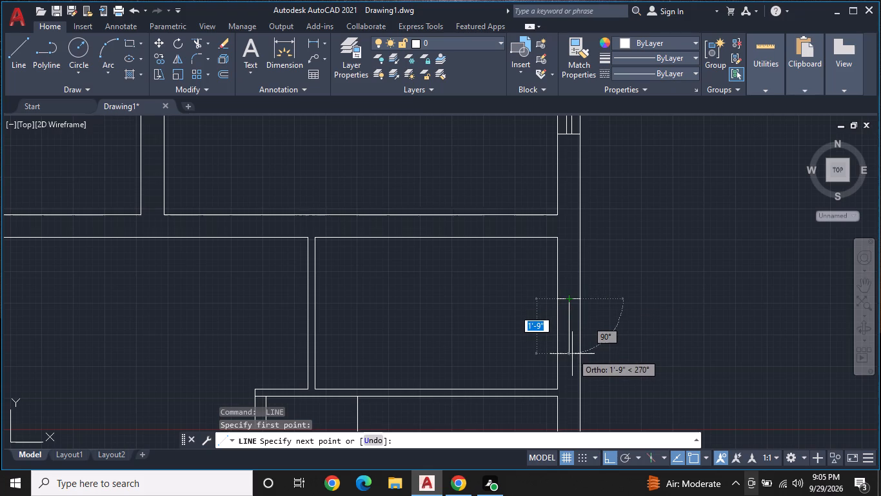
pyautogui.click(572, 355)
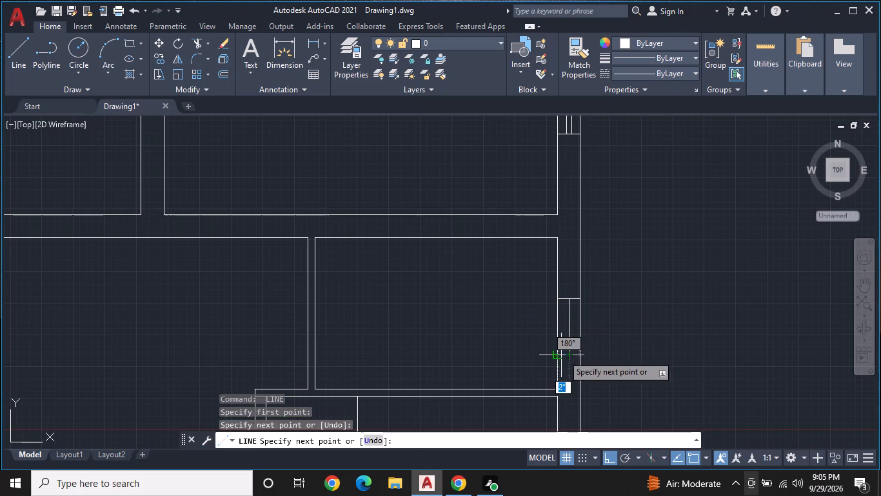
pyautogui.click(555, 355)
pyautogui.click(578, 353)
pyautogui.press('space')
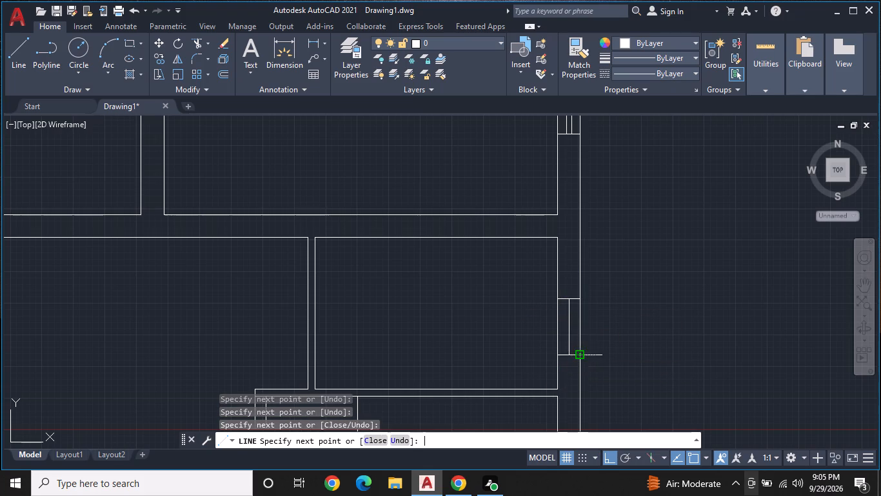
# Offset the centre line of the small right-hand room's window 1" to each side.
pyautogui.moveTo(578, 350); pyautogui.dragTo(578, 320, button='middle')
pyautogui.scroll(1, 569, 299)
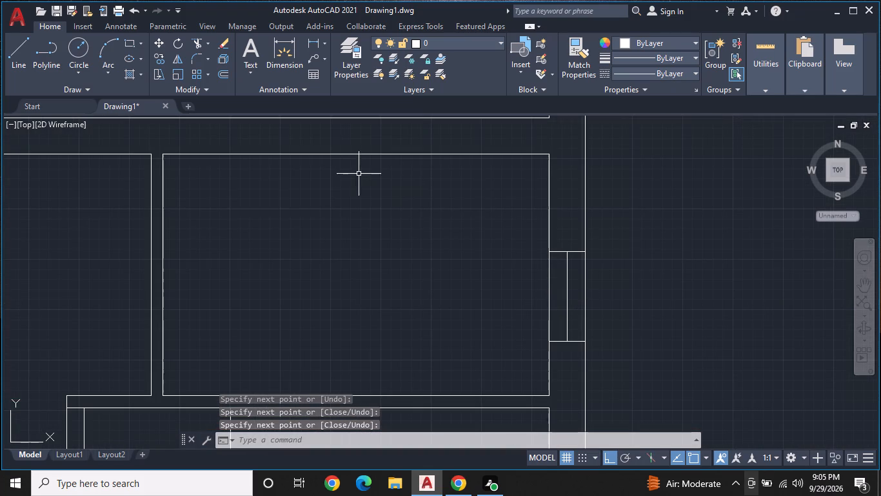
pyautogui.click(221, 72)
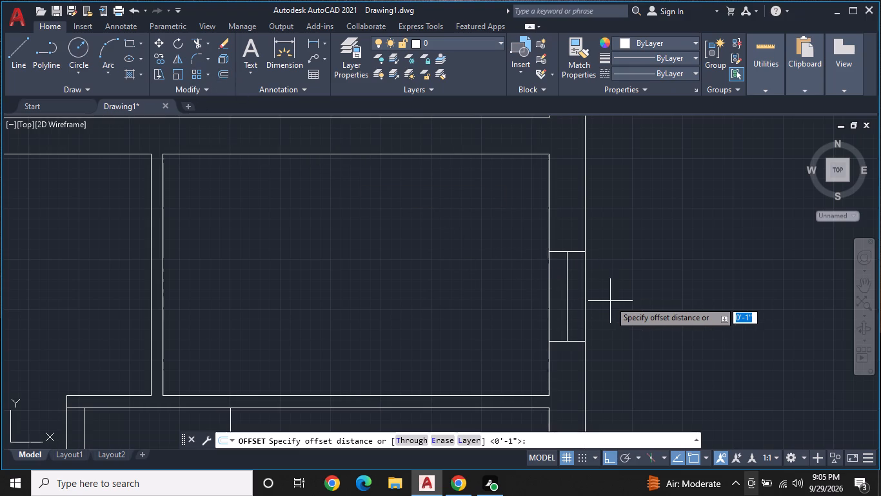
pyautogui.press('space')
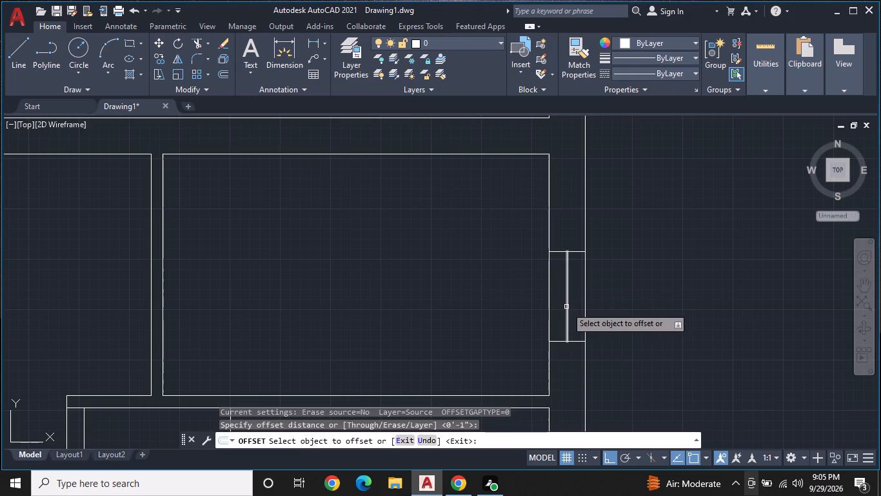
pyautogui.click(566, 307)
pyautogui.click(553, 310)
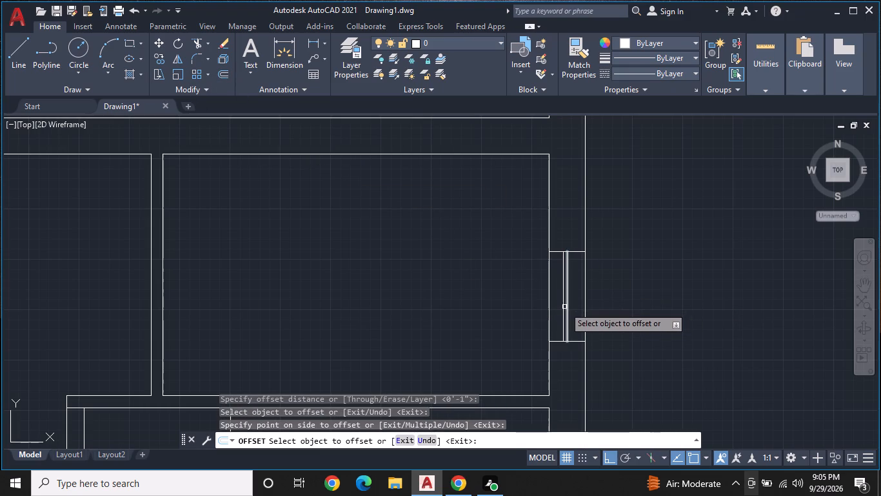
pyautogui.click(568, 308)
pyautogui.click(586, 308)
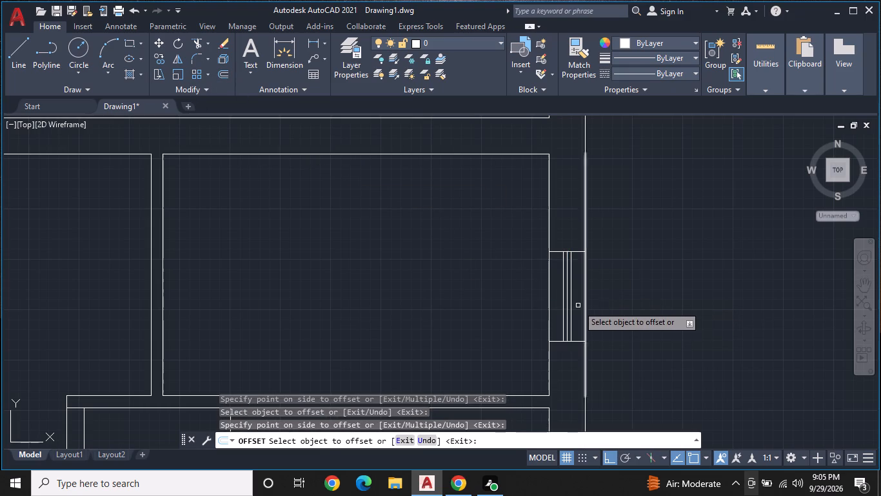
pyautogui.scroll(2, 577, 305)
pyautogui.press('Escape')
# Erase that window's original centre line, keeping the two offset lines.
pyautogui.click(550, 294)
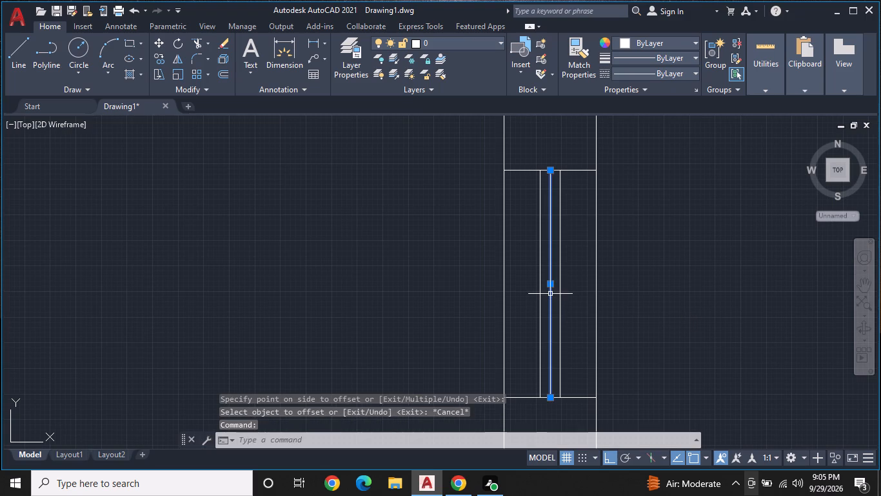
pyautogui.rightClick(550, 294)
pyautogui.click(598, 240)
pyautogui.scroll(-1, 592, 269)
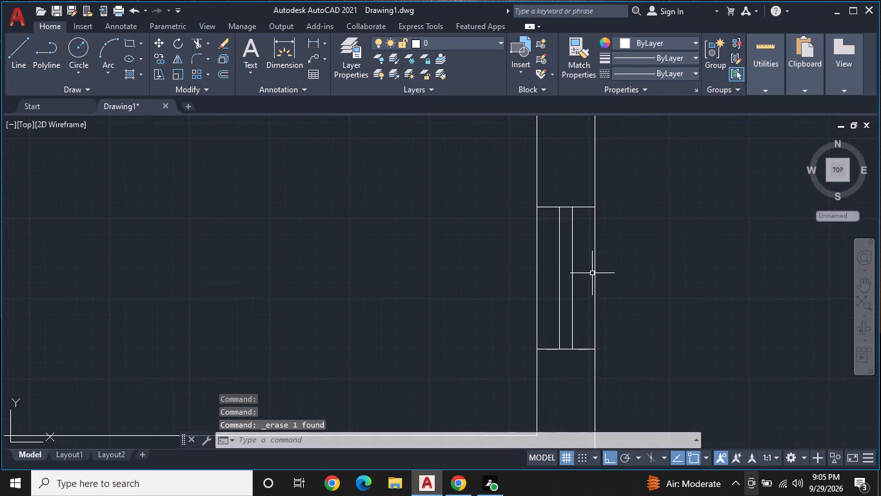
# Look over the walls from the new right-hand window across the central hall to the lower-left room's upper corner.
pyautogui.moveTo(635, 279); pyautogui.dragTo(669, 259, button='middle')
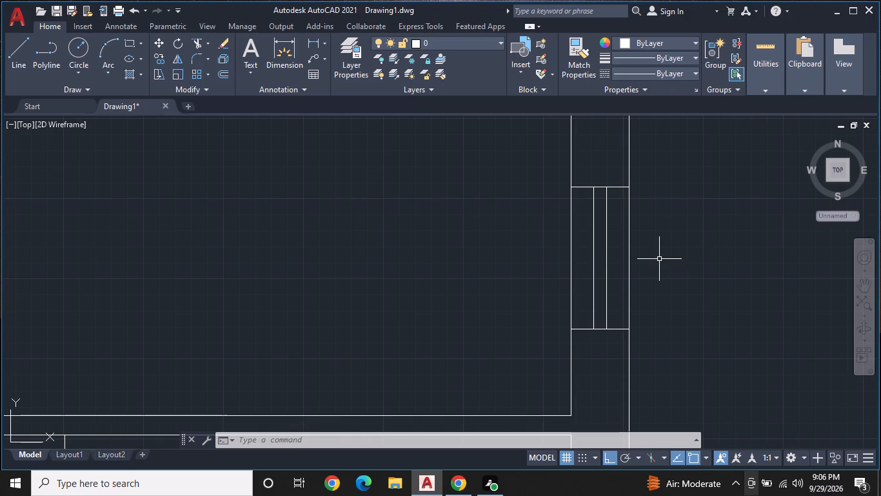
pyautogui.moveTo(657, 260); pyautogui.dragTo(663, 222, button='middle')
pyautogui.scroll(-1, 664, 217)
pyautogui.moveTo(671, 211); pyautogui.dragTo(695, 203, button='middle')
pyautogui.scroll(-1, 695, 203)
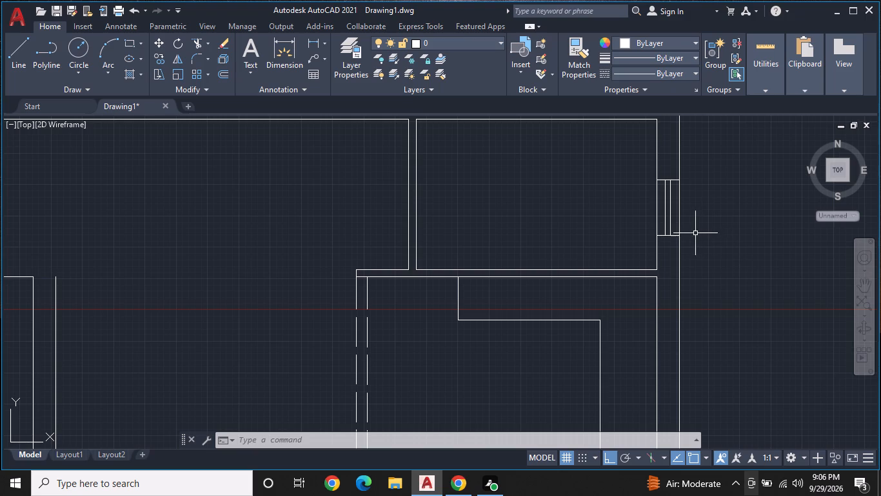
pyautogui.moveTo(695, 233); pyautogui.dragTo(695, 211, button='middle')
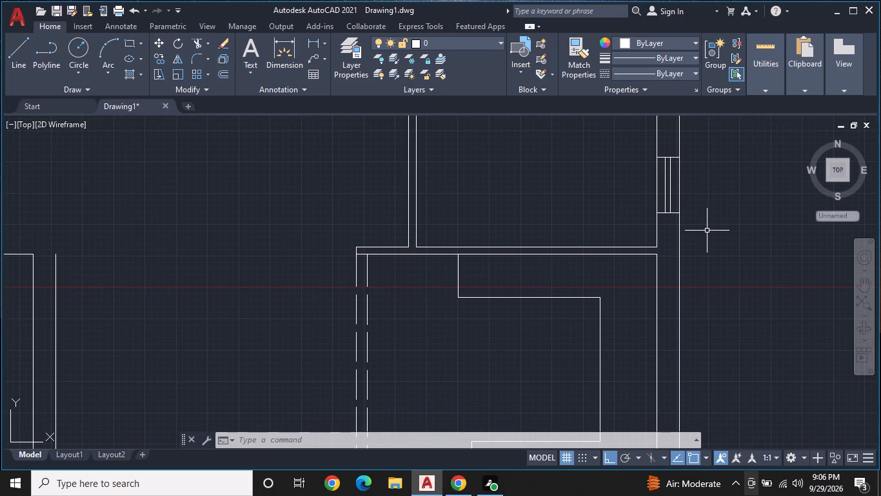
pyautogui.moveTo(669, 235); pyautogui.dragTo(724, 252, button='middle')
pyautogui.scroll(-1, 711, 249)
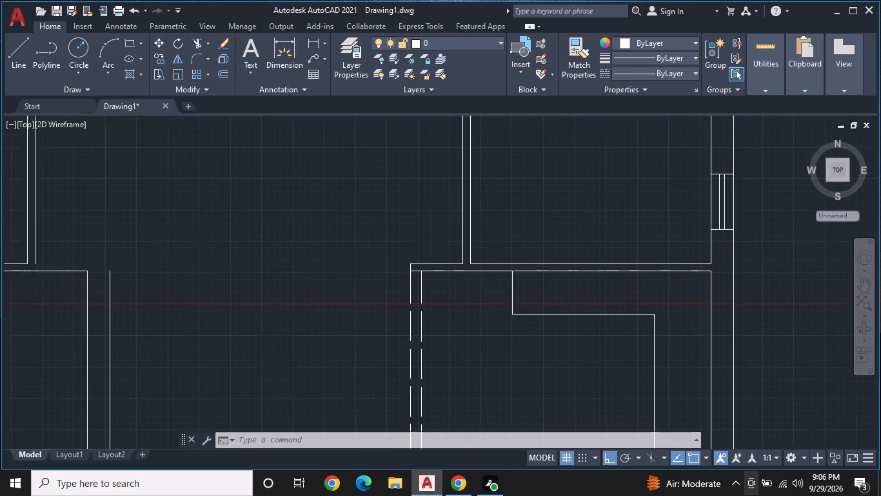
pyautogui.moveTo(522, 240); pyautogui.dragTo(626, 284, button='middle')
pyautogui.moveTo(483, 234); pyautogui.dragTo(539, 250, button='middle')
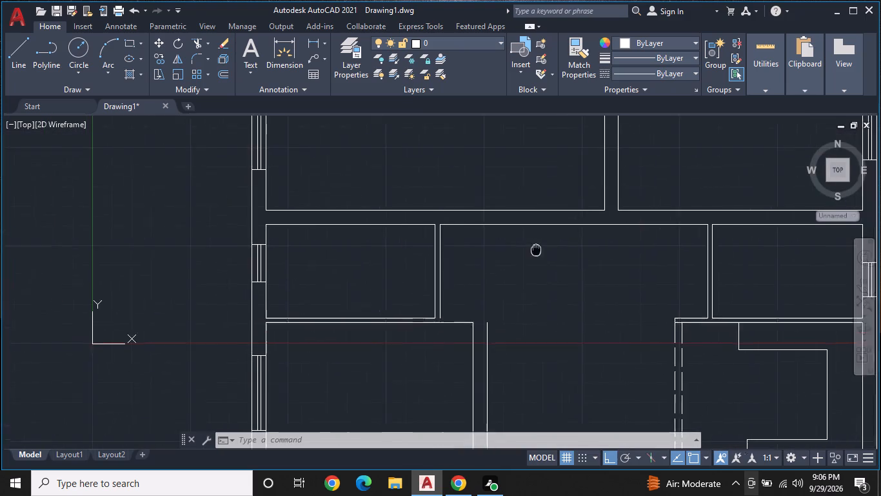
pyautogui.moveTo(539, 250); pyautogui.dragTo(546, 250, button='middle')
pyautogui.moveTo(546, 249); pyautogui.dragTo(599, 235, button='middle')
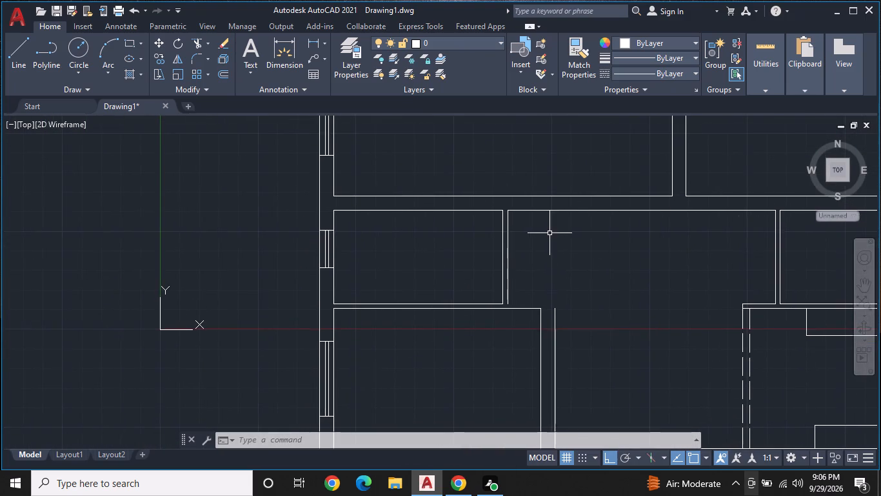
pyautogui.moveTo(547, 233); pyautogui.dragTo(589, 274, button='middle')
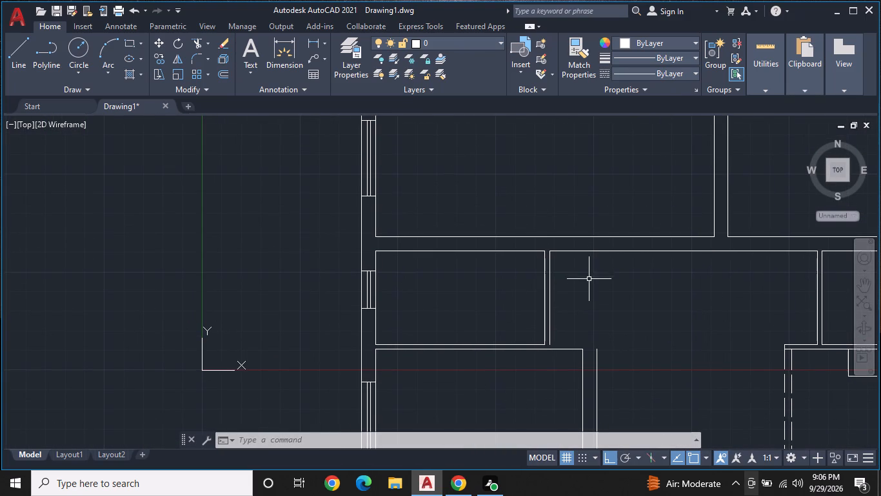
pyautogui.moveTo(589, 279); pyautogui.dragTo(576, 231, button='middle')
pyautogui.moveTo(596, 262); pyautogui.dragTo(570, 223, button='middle')
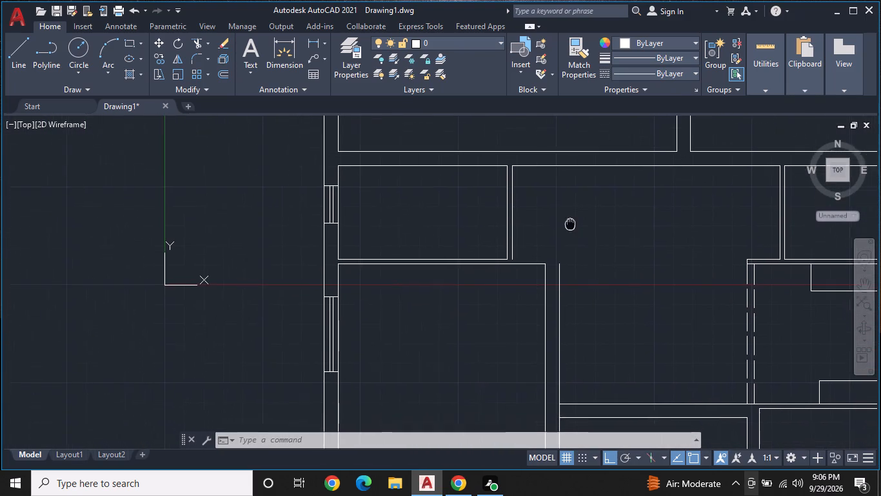
pyautogui.moveTo(570, 223); pyautogui.dragTo(568, 214, button='middle')
pyautogui.moveTo(585, 249); pyautogui.dragTo(589, 216, button='middle')
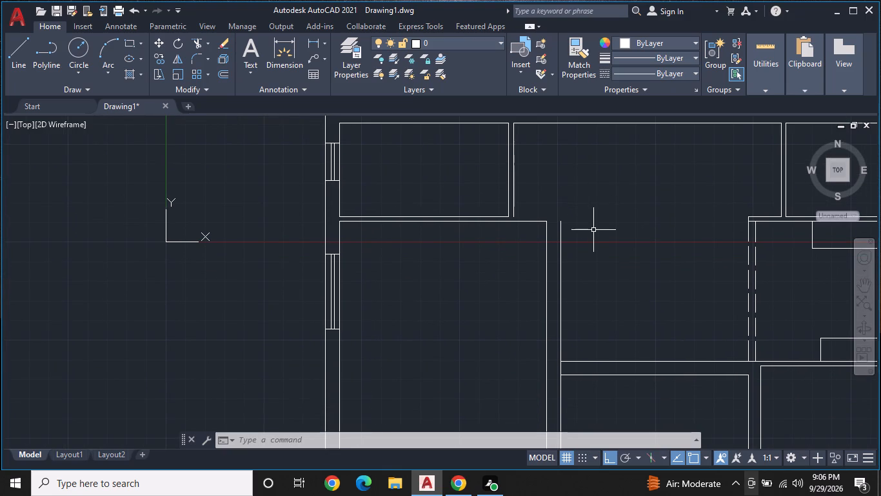
pyautogui.moveTo(593, 232); pyautogui.dragTo(599, 232, button='middle')
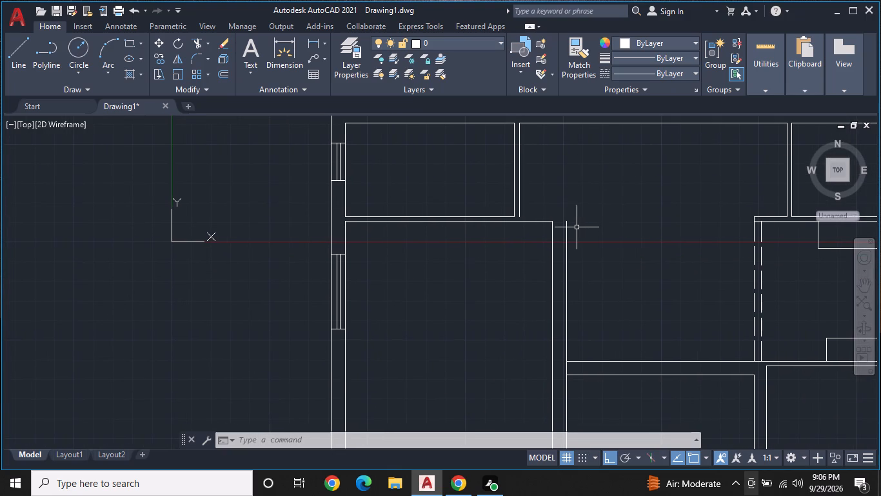
# Offset the short end segment of the lower-left room's upper wall line 3" upward, past the vertical partition.
pyautogui.scroll(1, 577, 227)
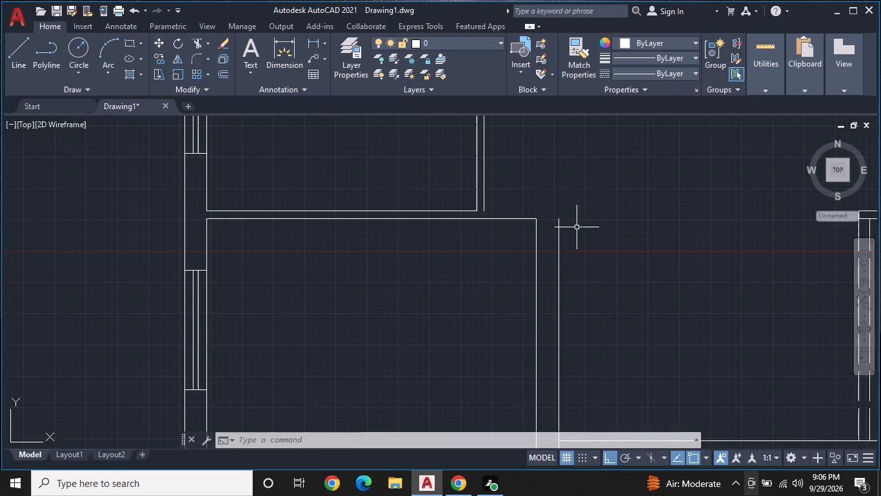
pyautogui.click(222, 70)
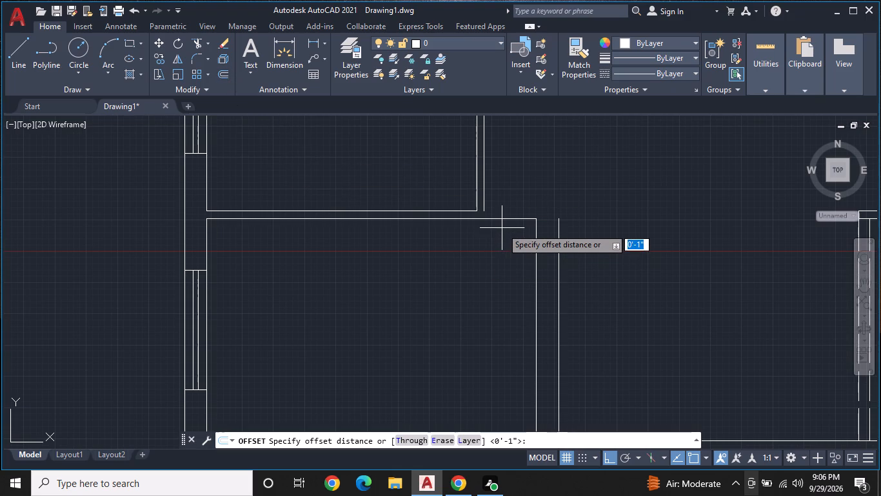
pyautogui.press('space')
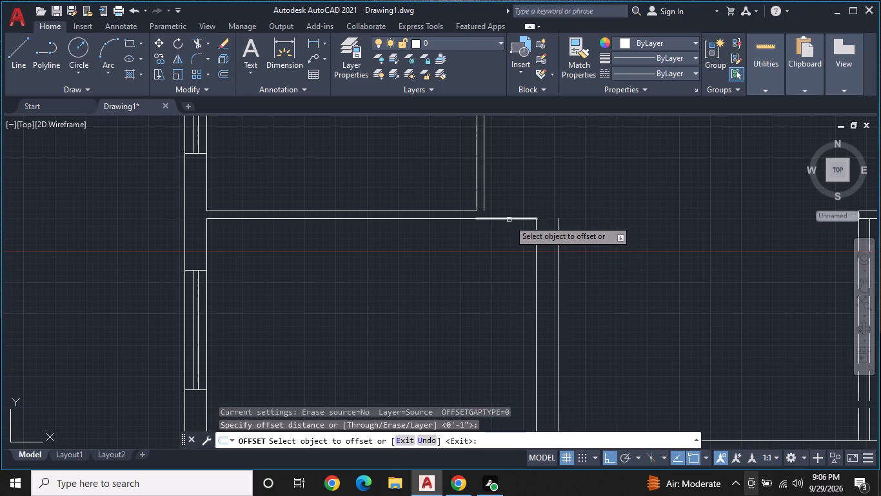
pyautogui.click(509, 220)
pyautogui.write('3"')
pyautogui.press('Return')
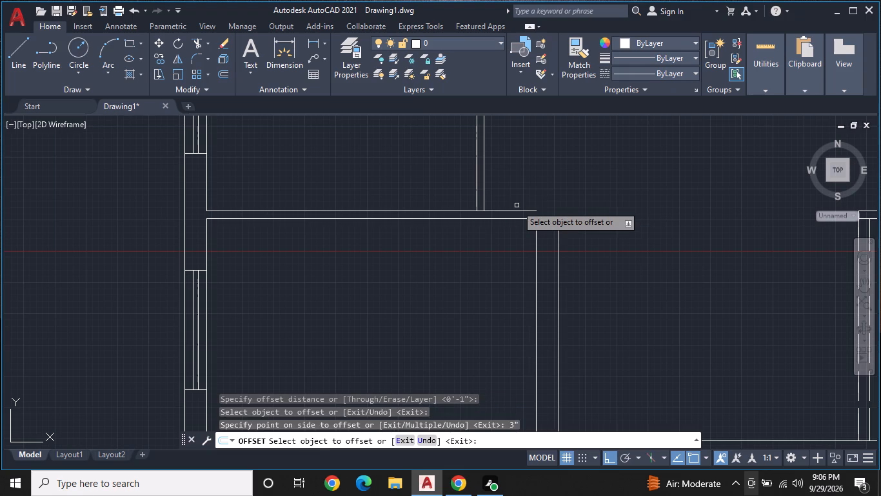
pyautogui.press('Escape')
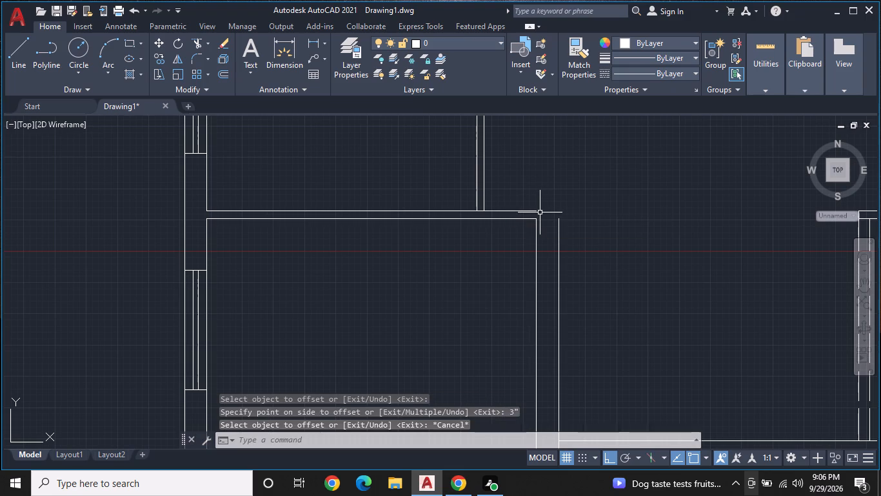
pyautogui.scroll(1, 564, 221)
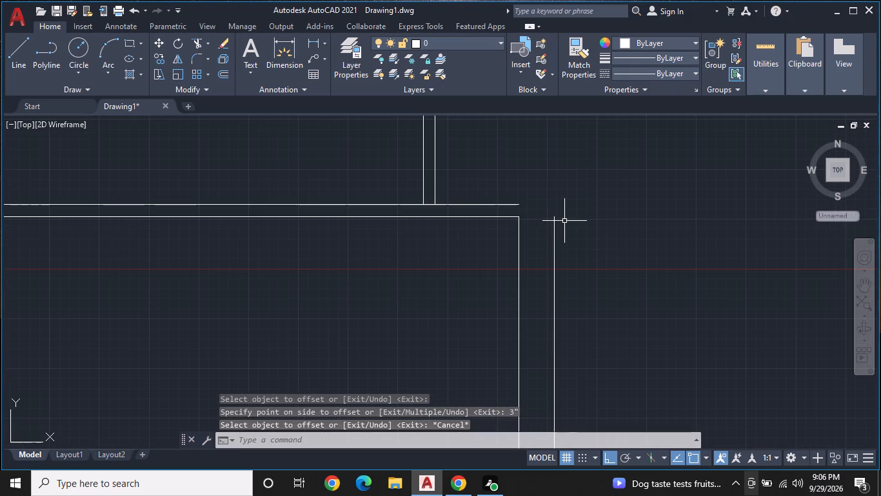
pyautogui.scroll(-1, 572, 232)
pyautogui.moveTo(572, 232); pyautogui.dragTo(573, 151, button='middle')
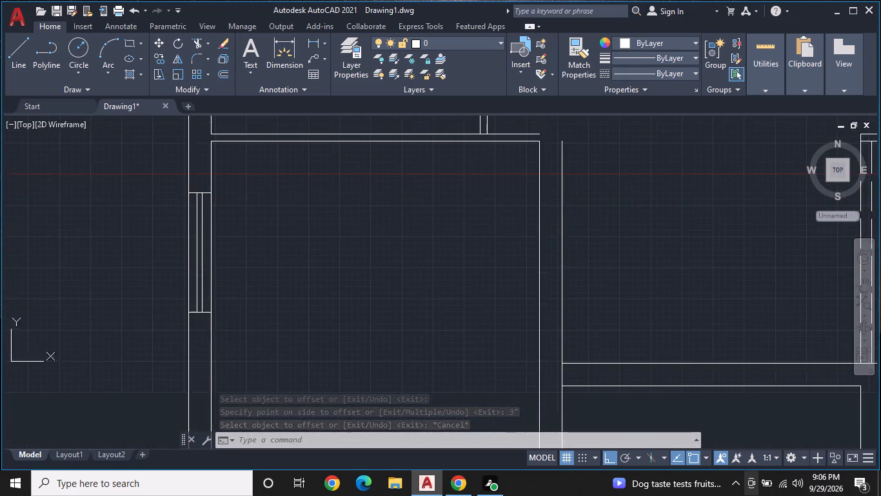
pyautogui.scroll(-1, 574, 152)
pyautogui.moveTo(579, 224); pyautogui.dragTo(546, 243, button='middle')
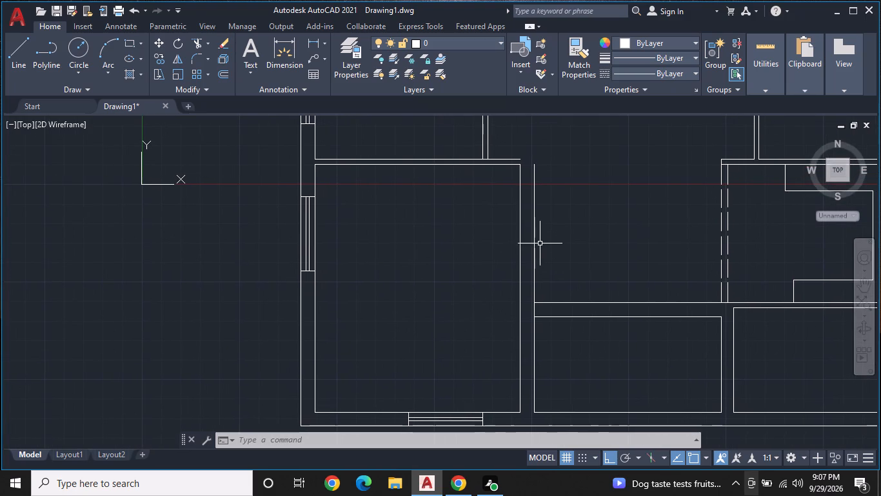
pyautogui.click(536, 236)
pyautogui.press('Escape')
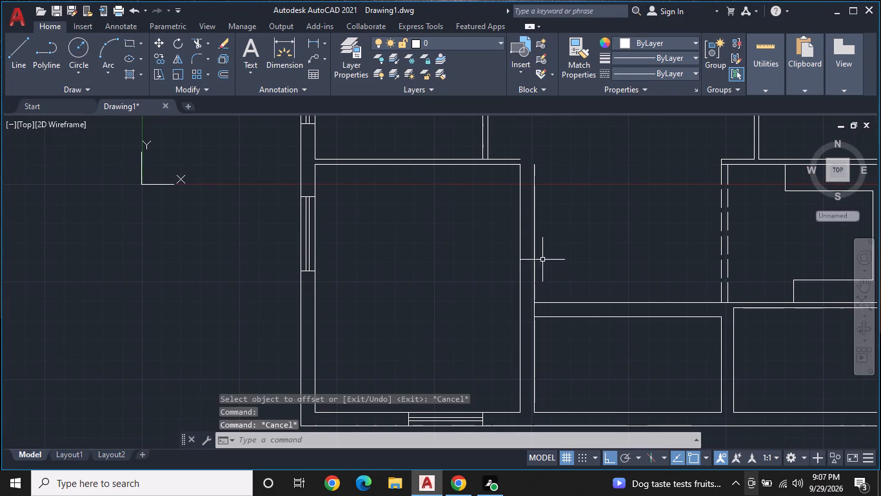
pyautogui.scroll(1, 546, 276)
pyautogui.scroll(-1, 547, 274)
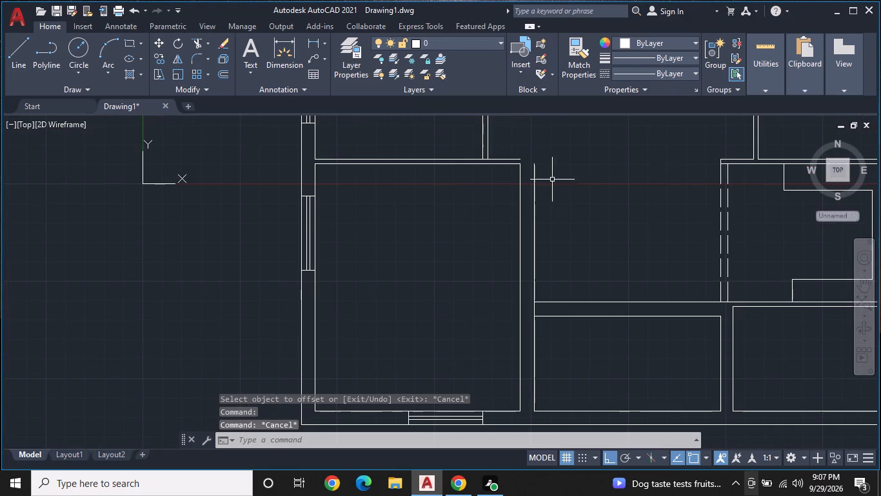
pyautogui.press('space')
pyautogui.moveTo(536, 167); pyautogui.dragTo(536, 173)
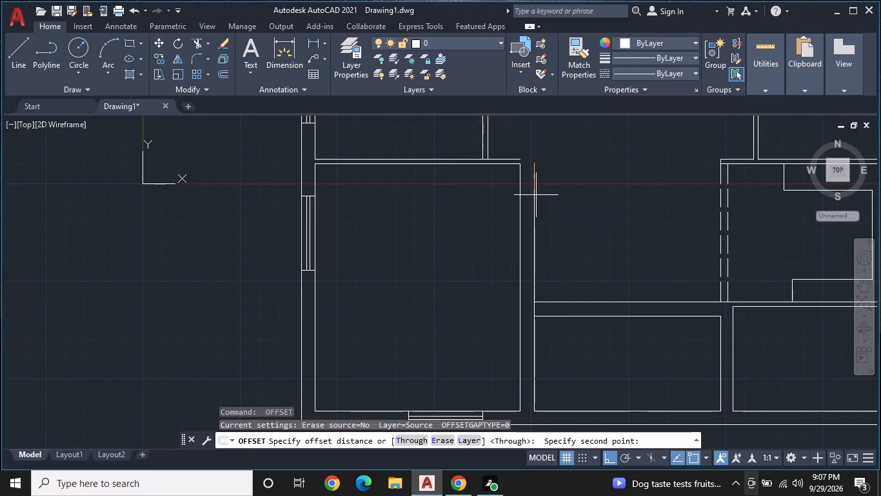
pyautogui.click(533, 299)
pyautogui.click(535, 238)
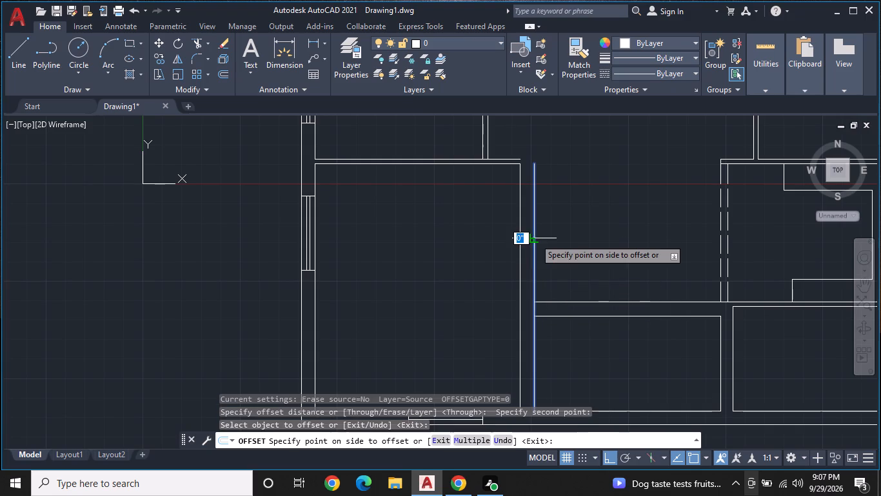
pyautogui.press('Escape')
# Draw a vertical line about 7'-5" long over the hall-side face of the lower-left room's wall, from its upper end to the horizontal wall.
pyautogui.scroll(-1, 536, 224)
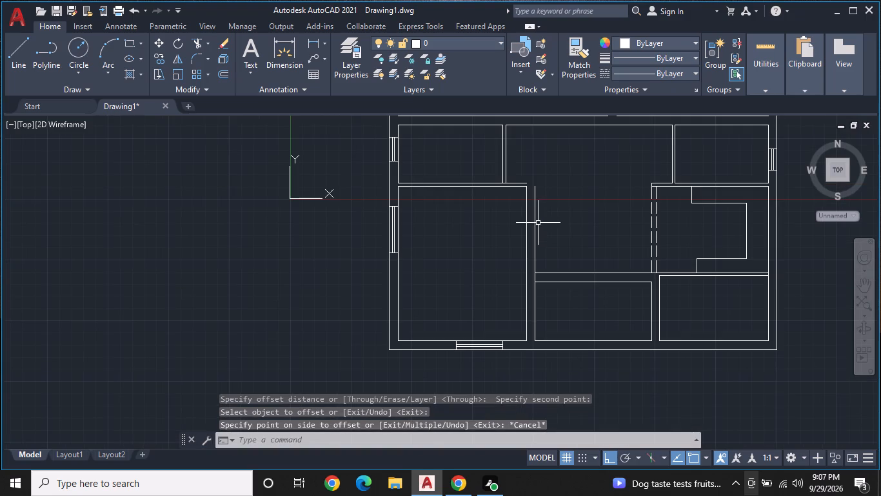
pyautogui.scroll(1, 539, 215)
pyautogui.scroll(1, 521, 164)
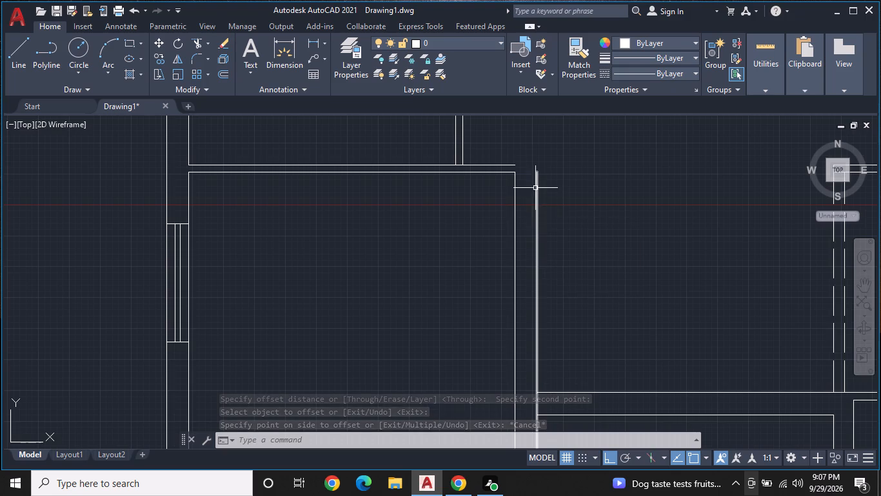
pyautogui.click(14, 43)
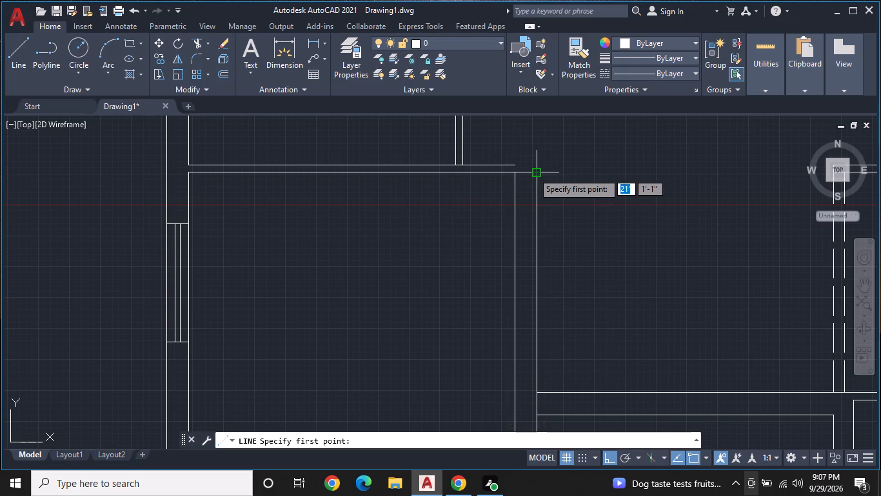
pyautogui.moveTo(533, 172); pyautogui.dragTo(537, 193)
pyautogui.moveTo(531, 284); pyautogui.dragTo(537, 189, button='middle')
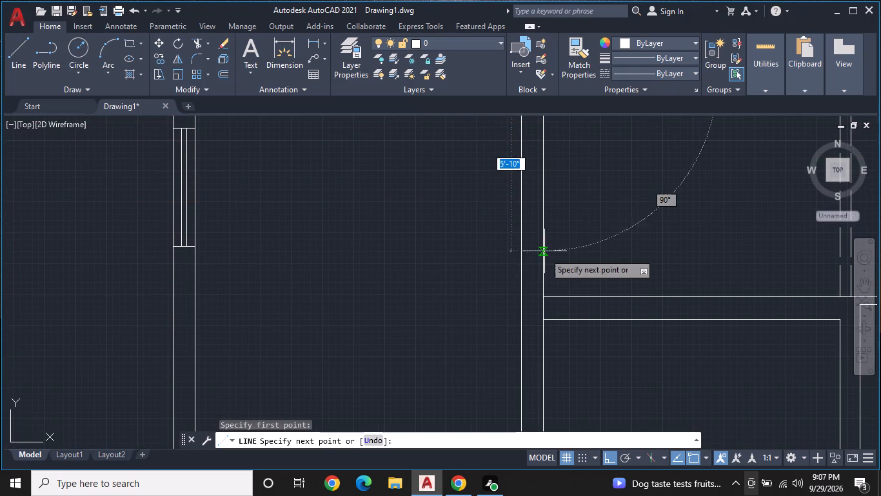
pyautogui.click(543, 296)
pyautogui.press('space')
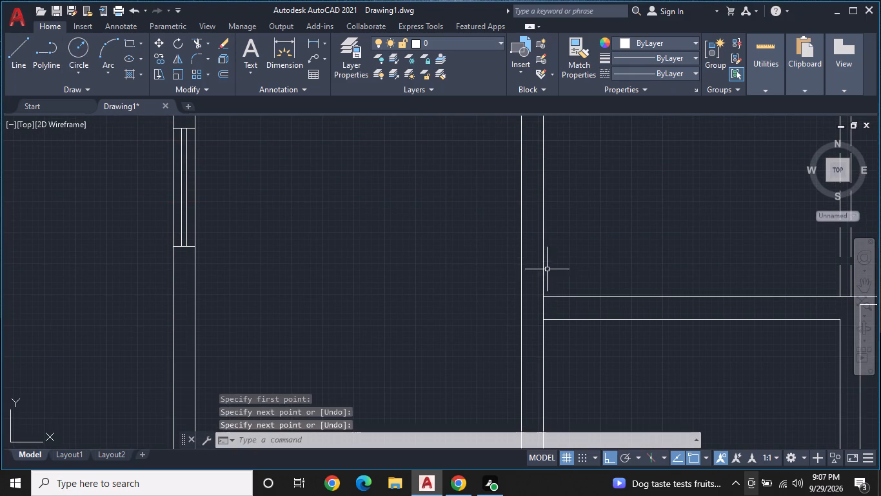
# Move the new vertical line on the lower-left room's hall-side wall 6" left, into the wall.
pyautogui.click(542, 219)
pyautogui.scroll(1, 561, 197)
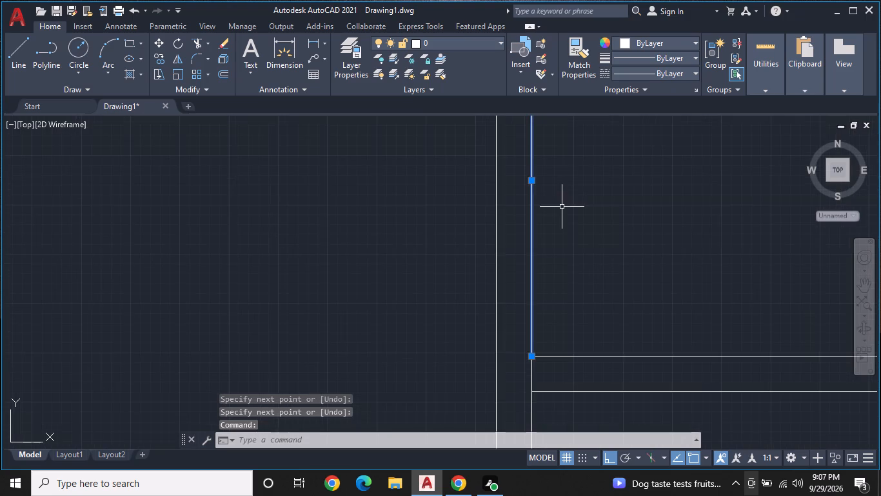
pyautogui.moveTo(562, 211); pyautogui.dragTo(554, 241, button='middle')
pyautogui.scroll(-2, 554, 241)
pyautogui.click(544, 227)
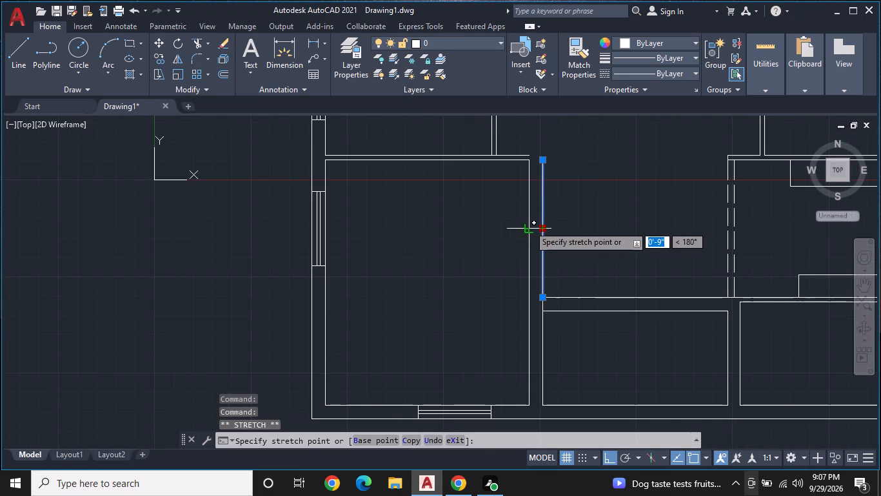
pyautogui.write('6"')
pyautogui.press('Return')
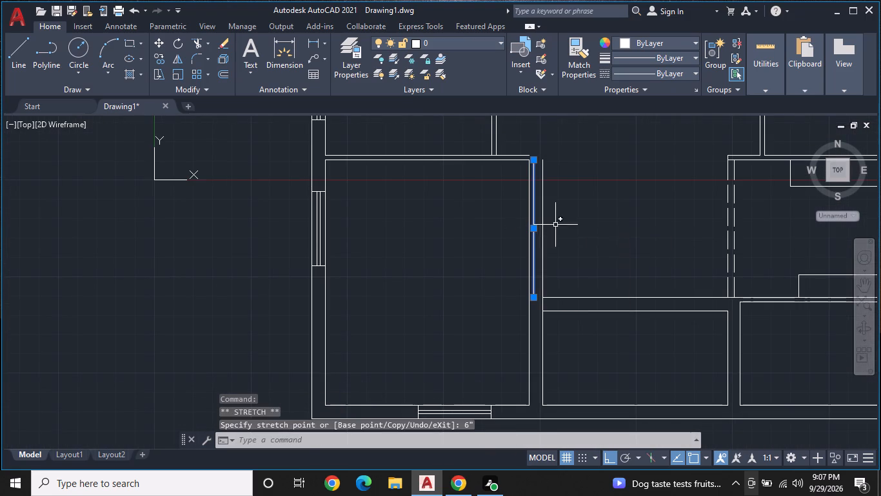
pyautogui.scroll(1, 614, 234)
pyautogui.moveTo(584, 241); pyautogui.dragTo(554, 260, button='middle')
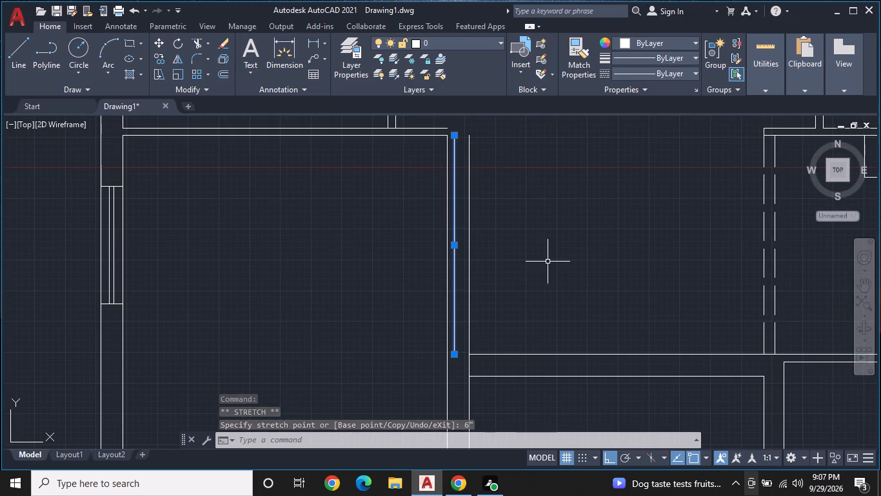
pyautogui.press('Escape')
# Trim away the old hall-side wall line above the hall's lower horizontal wall.
pyautogui.click(199, 41)
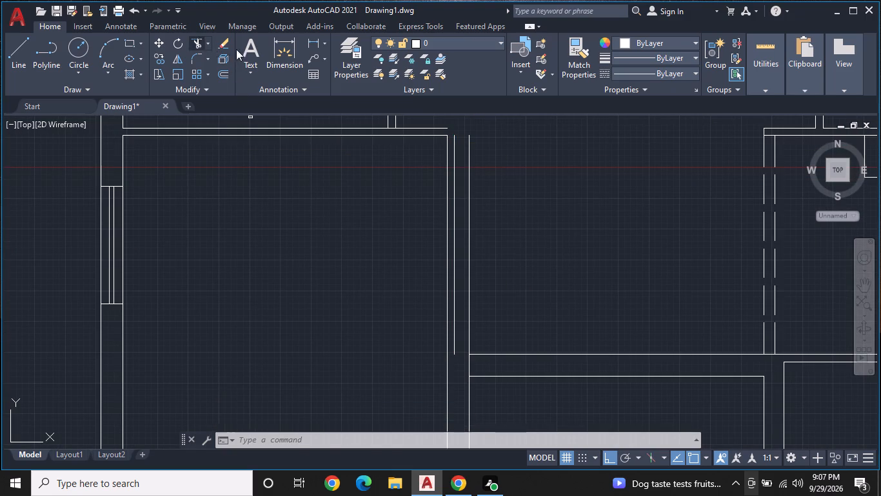
pyautogui.click(470, 233)
pyautogui.moveTo(491, 240); pyautogui.dragTo(488, 220, button='middle')
pyautogui.press('Escape')
# Extend the hall's lower horizontal wall line left to meet the moved vertical line.
pyautogui.write('EX')
pyautogui.press('space')
pyautogui.click(502, 335)
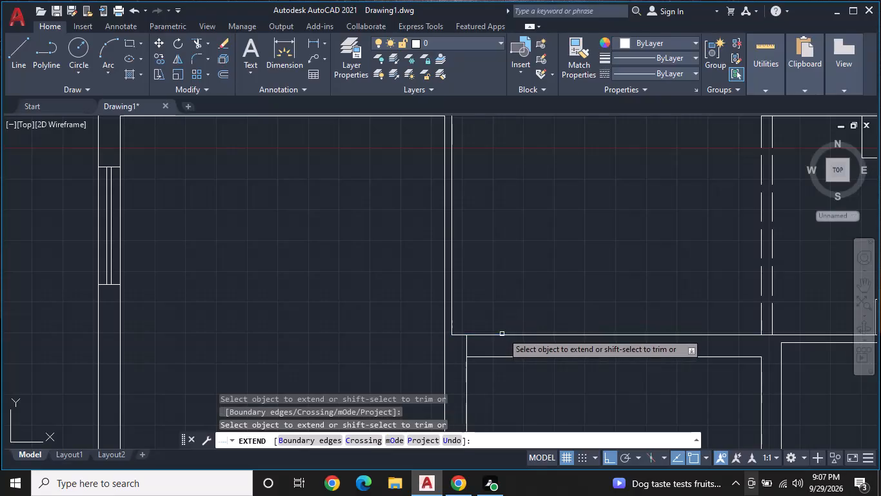
pyautogui.moveTo(514, 282); pyautogui.dragTo(520, 346, button='middle')
pyautogui.press('Escape')
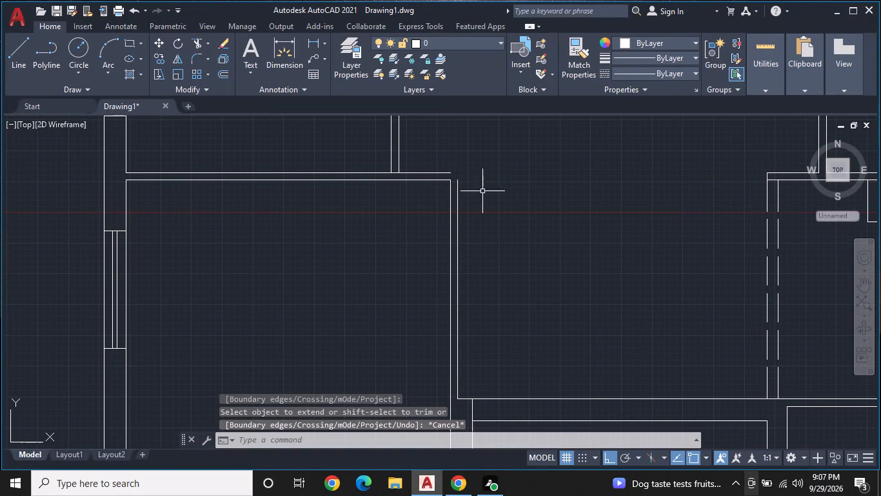
# Fillet the short upper wall line and the moved vertical line into a square corner.
pyautogui.click(196, 56)
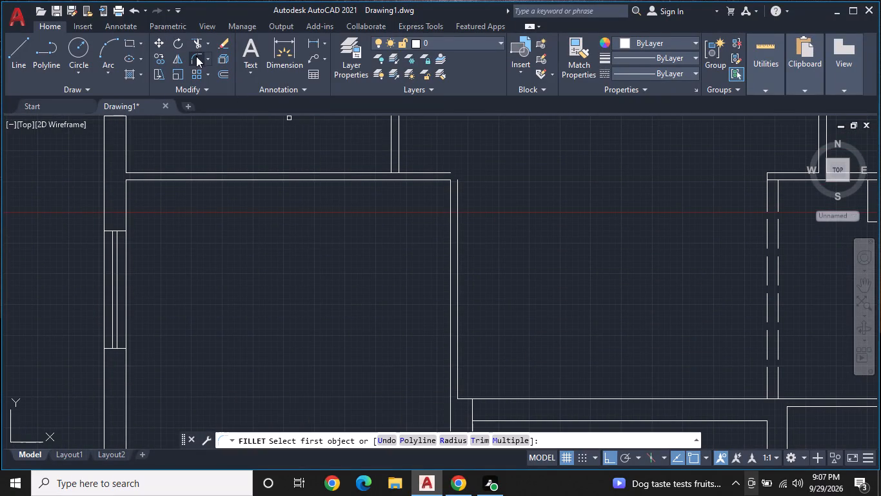
pyautogui.click(431, 172)
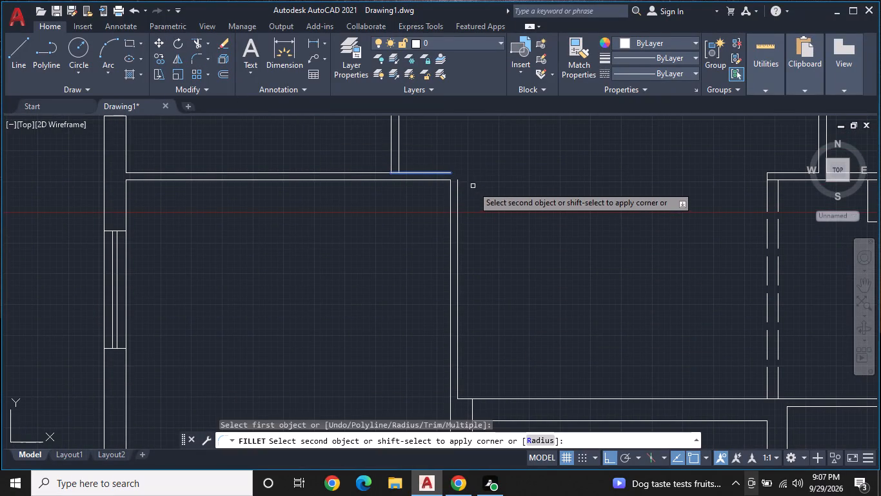
pyautogui.click(457, 194)
# Trim the upper wall line between the two vertical partition lines so the partition opens into the wall.
pyautogui.moveTo(488, 177); pyautogui.dragTo(490, 178, button='middle')
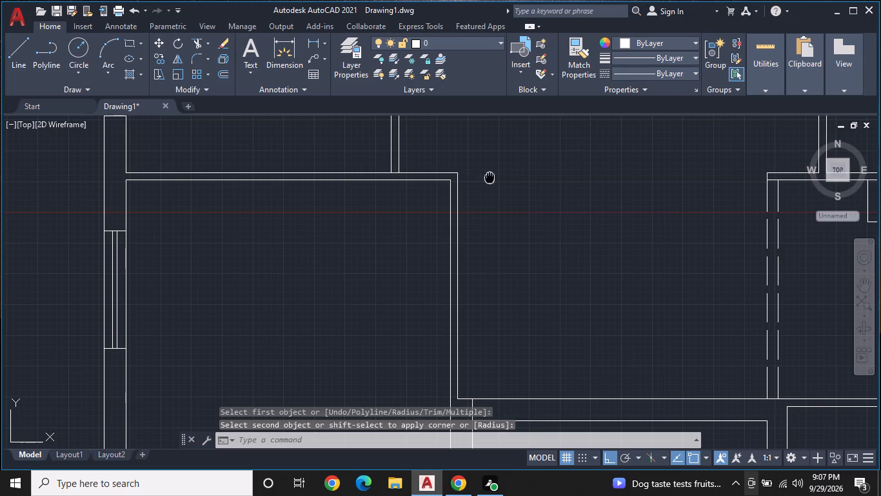
pyautogui.moveTo(490, 178); pyautogui.dragTo(520, 206, button='middle')
pyautogui.scroll(2, 424, 183)
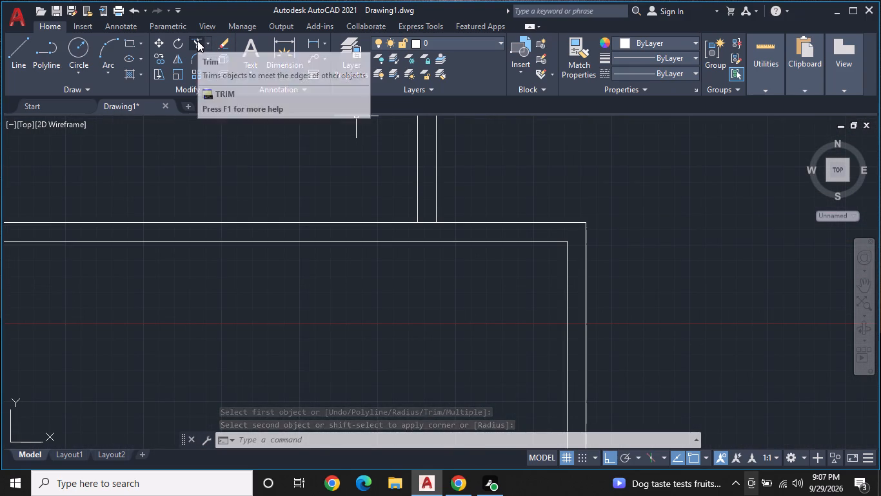
pyautogui.click(197, 41)
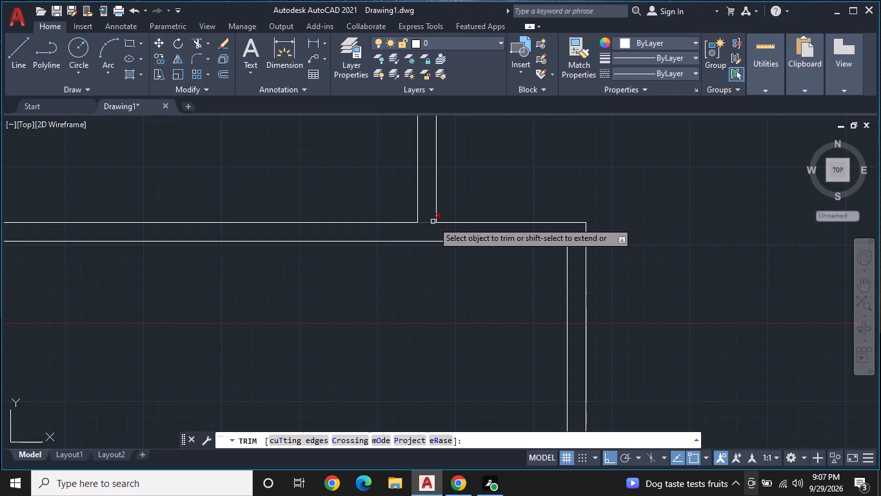
pyautogui.click(433, 222)
# Trim the short vertical segment between the hall's lower wall line and the top line of the room below.
pyautogui.scroll(-1, 502, 228)
pyautogui.scroll(-1, 568, 267)
pyautogui.moveTo(568, 267); pyautogui.dragTo(573, 216, button='middle')
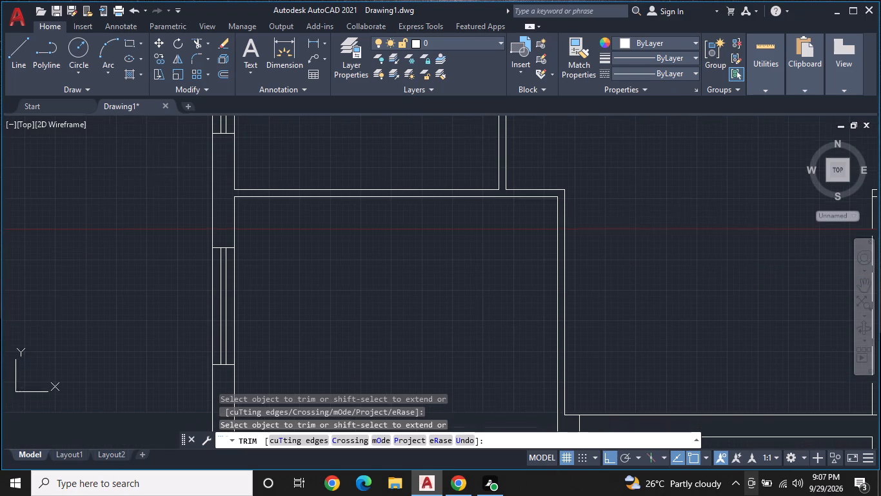
pyautogui.moveTo(629, 264); pyautogui.dragTo(544, 198, button='middle')
pyautogui.moveTo(545, 246); pyautogui.dragTo(536, 171, button='middle')
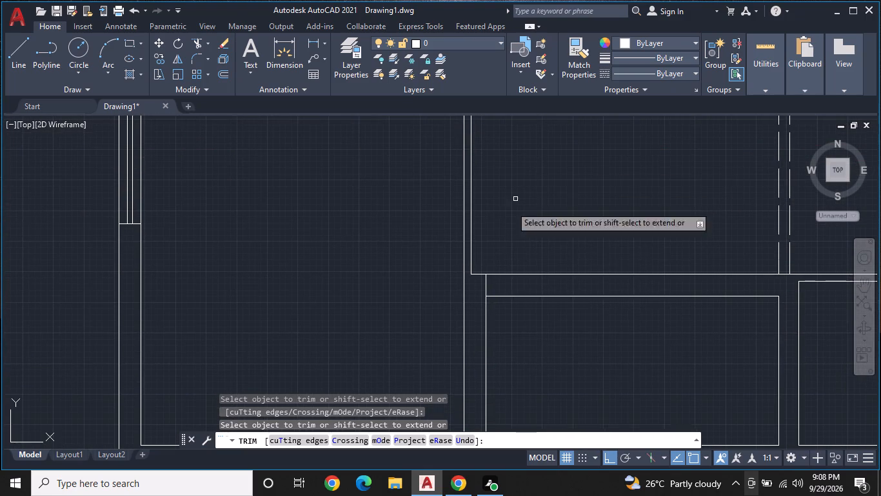
pyautogui.click(487, 291)
pyautogui.moveTo(546, 223); pyautogui.dragTo(551, 248, button='middle')
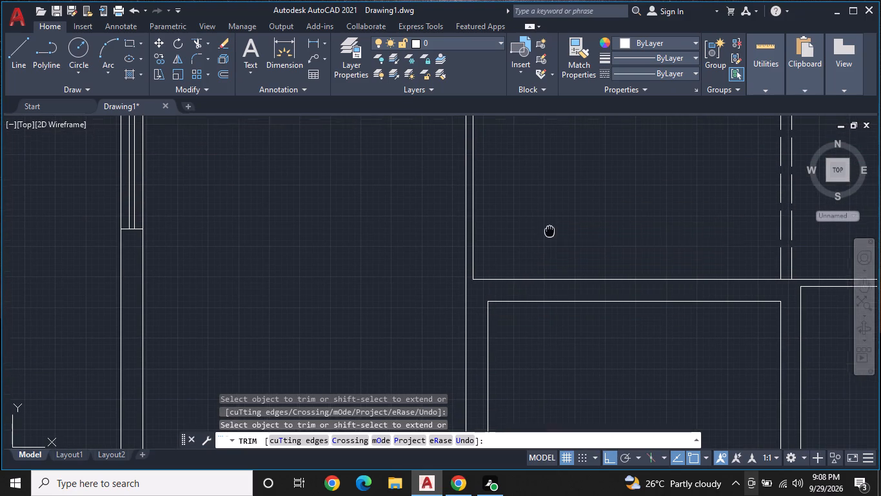
pyautogui.moveTo(551, 248); pyautogui.dragTo(551, 278, button='middle')
pyautogui.press('Escape')
# Extend the lower-left room's inner upper wall line right to the new hall-side wall line.
pyautogui.scroll(-1, 557, 249)
pyautogui.moveTo(549, 231); pyautogui.dragTo(560, 243, button='middle')
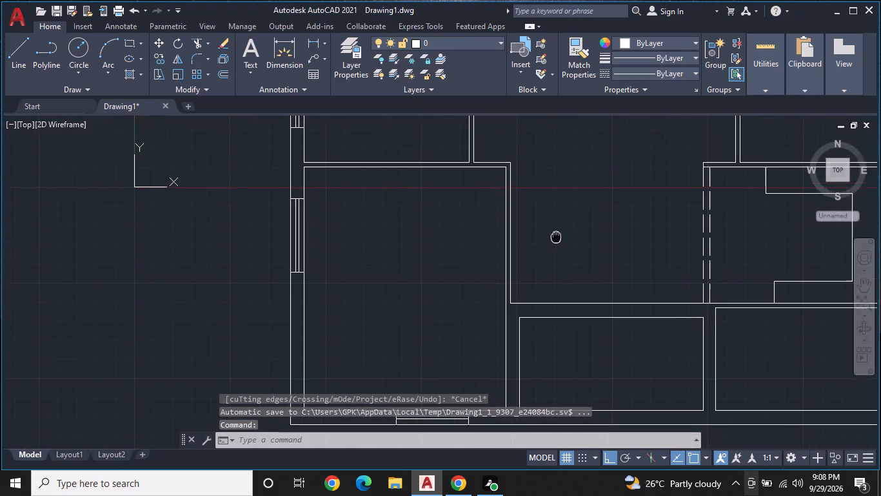
pyautogui.moveTo(560, 243); pyautogui.dragTo(572, 262, button='middle')
pyautogui.moveTo(560, 235); pyautogui.dragTo(556, 279, button='middle')
pyautogui.scroll(1, 557, 275)
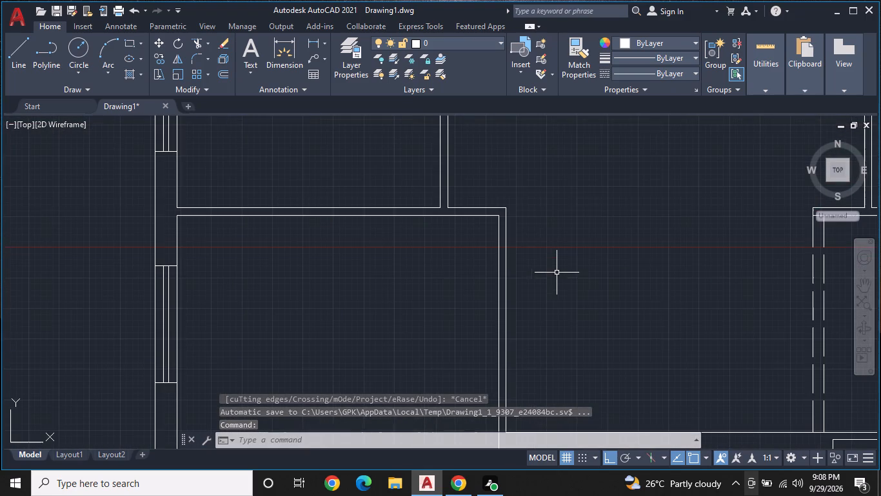
pyautogui.write('EX')
pyautogui.press('space')
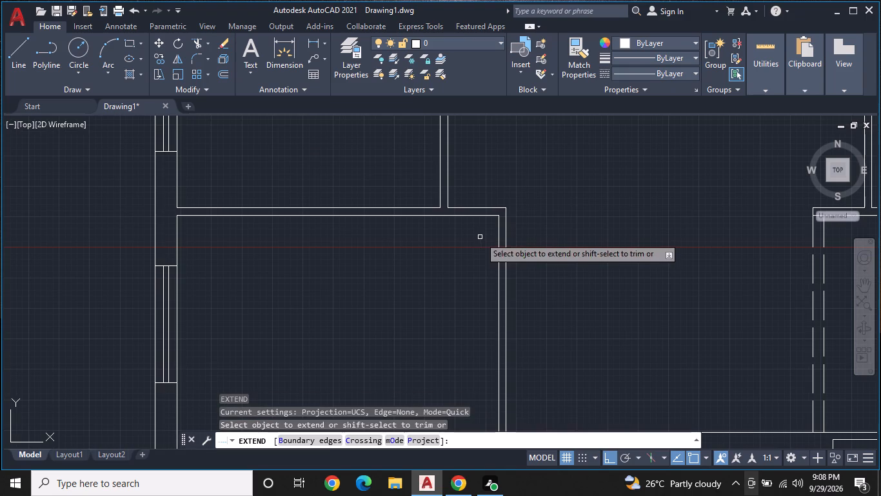
pyautogui.click(486, 214)
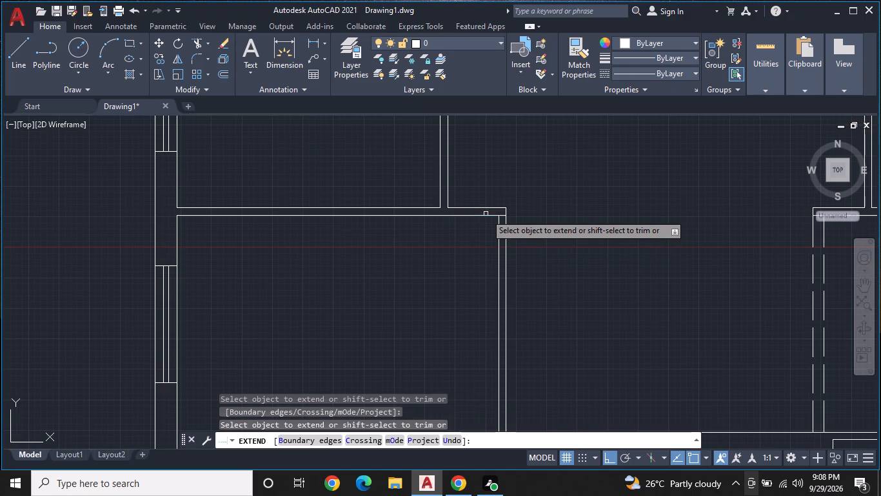
pyautogui.press('Escape')
# Draw a 3' door leaf line downward from the upper end of the short cross line in the top exterior wall.
pyautogui.moveTo(573, 232); pyautogui.dragTo(559, 314, button='middle')
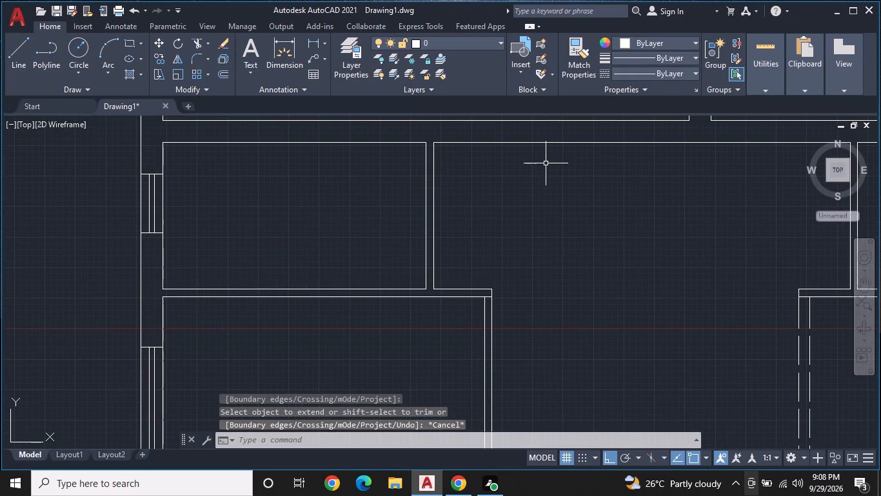
pyautogui.moveTo(548, 187); pyautogui.dragTo(635, 174, button='middle')
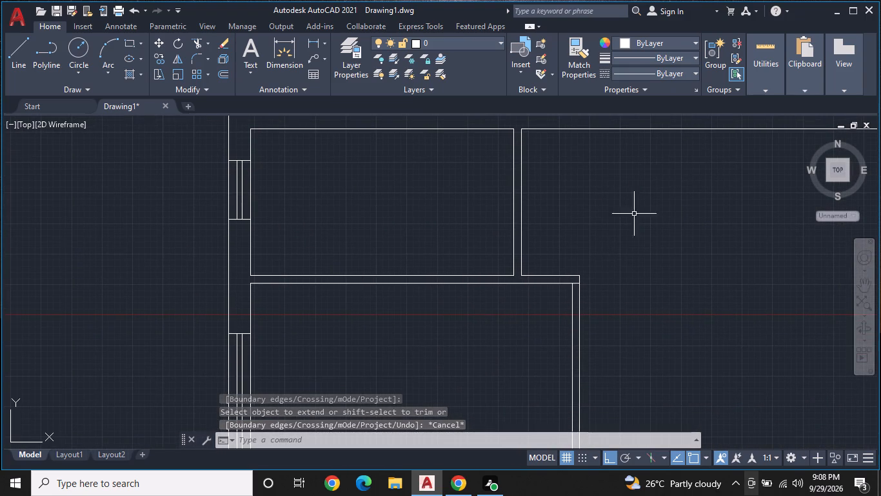
pyautogui.moveTo(620, 262); pyautogui.dragTo(614, 205, button='middle')
pyautogui.moveTo(615, 209); pyautogui.dragTo(599, 341, button='middle')
pyautogui.scroll(-1, 599, 321)
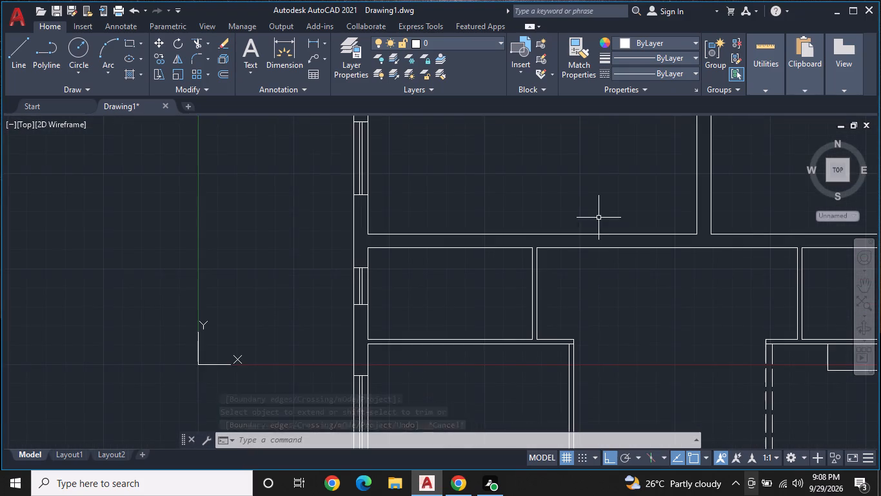
pyautogui.moveTo(598, 211); pyautogui.dragTo(526, 353, button='middle')
pyautogui.scroll(1, 582, 240)
pyautogui.moveTo(589, 223); pyautogui.dragTo(491, 261, button='middle')
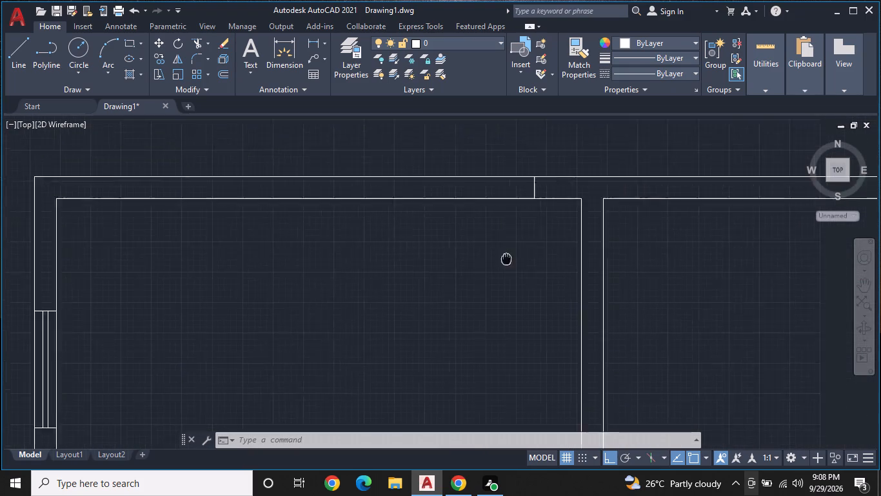
pyautogui.moveTo(491, 261); pyautogui.dragTo(457, 260, button='middle')
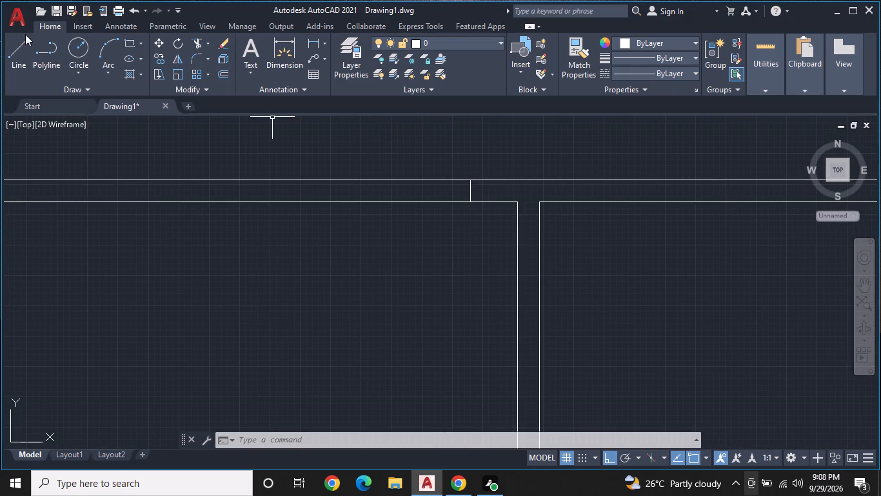
pyautogui.click(12, 42)
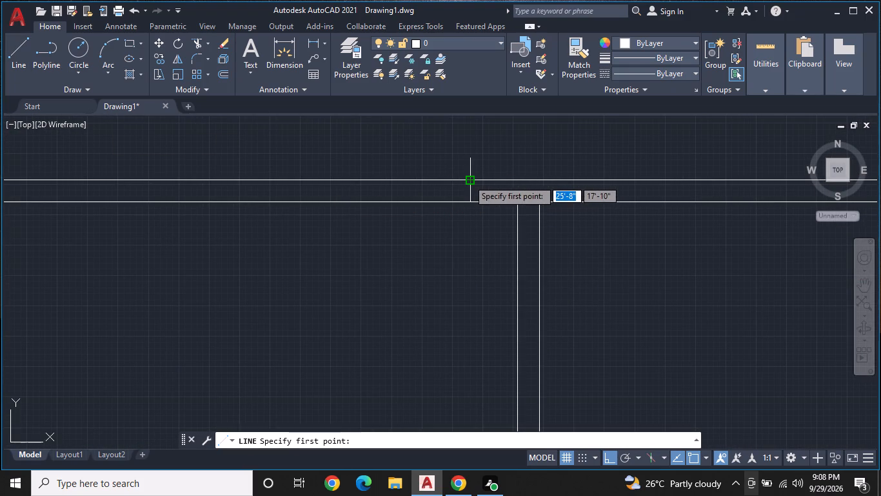
pyautogui.doubleClick(468, 180)
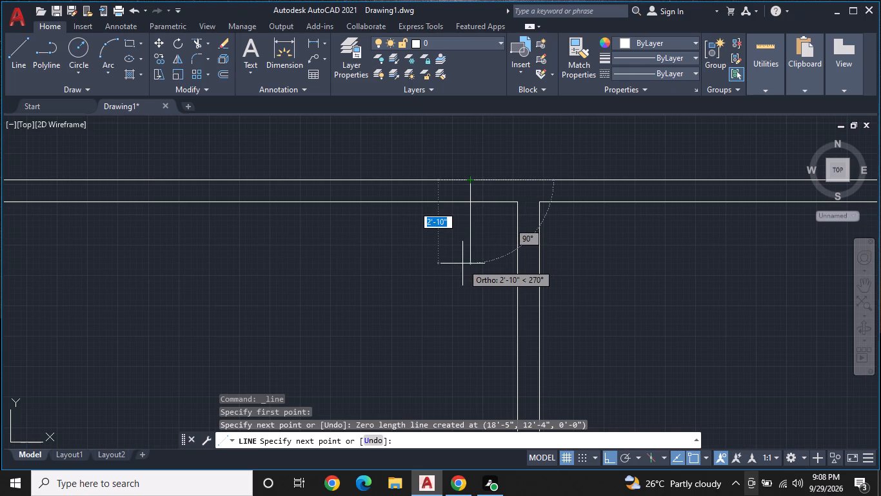
pyautogui.write("3'")
pyautogui.press('Return')
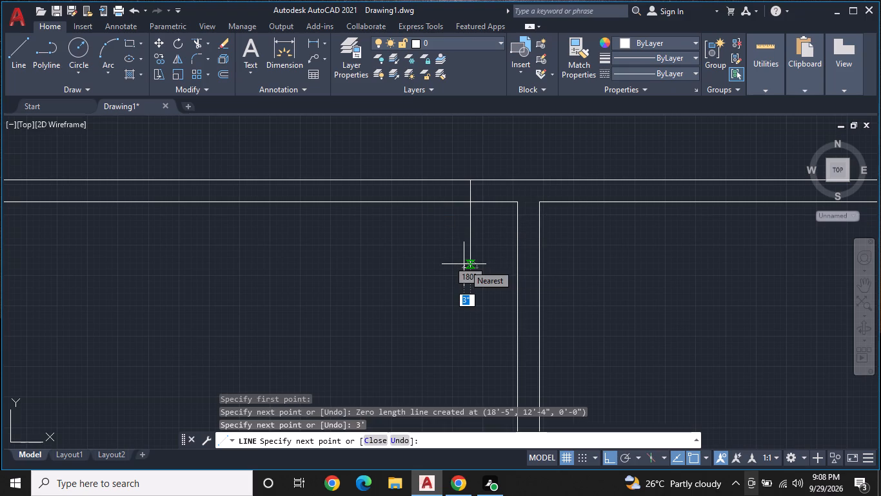
pyautogui.press('space')
# Draw a 3' line leftward along the outer wall line from the door leaf's upper end.
pyautogui.press('space')
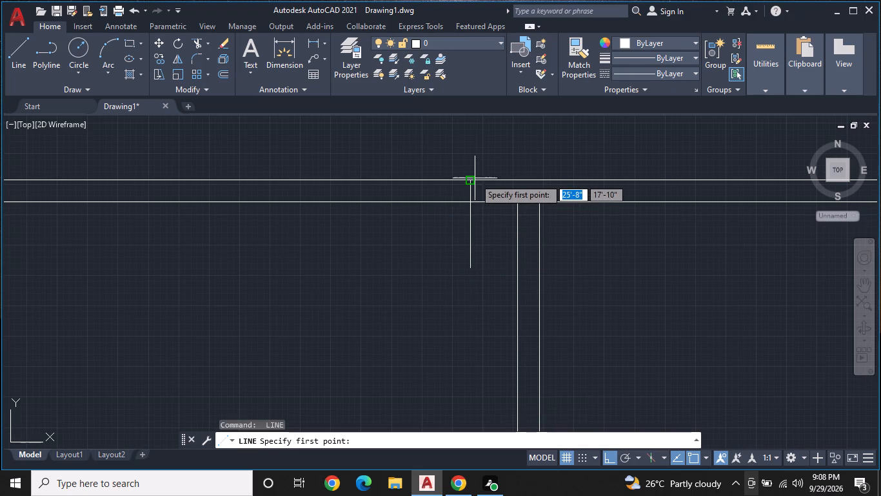
pyautogui.click(472, 180)
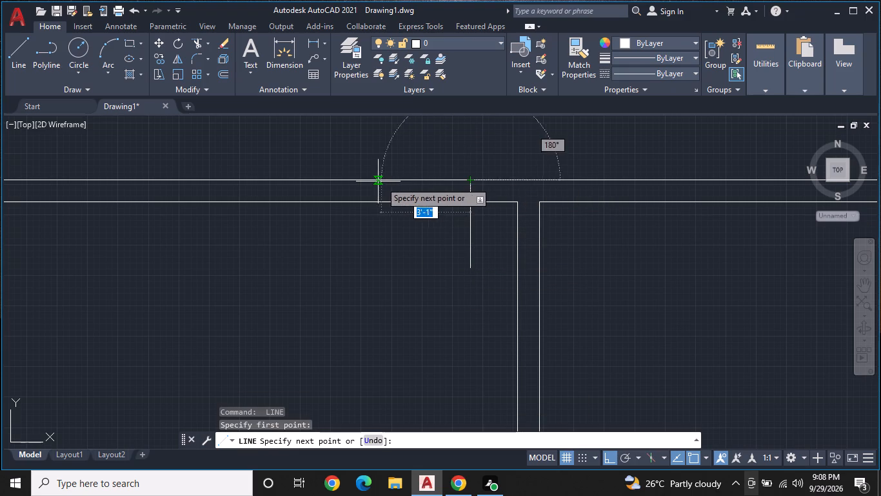
pyautogui.write("3'")
pyautogui.press('Return')
pyautogui.press('Escape')
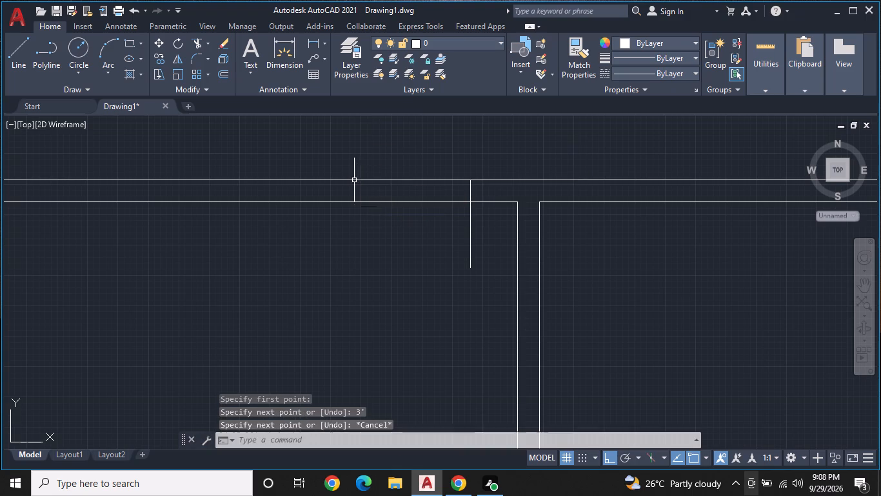
# Draw a start-end-direction door swing arc from the leaf's lower end to the 3' wall line's left end, with a 180° start direction.
pyautogui.click(112, 70)
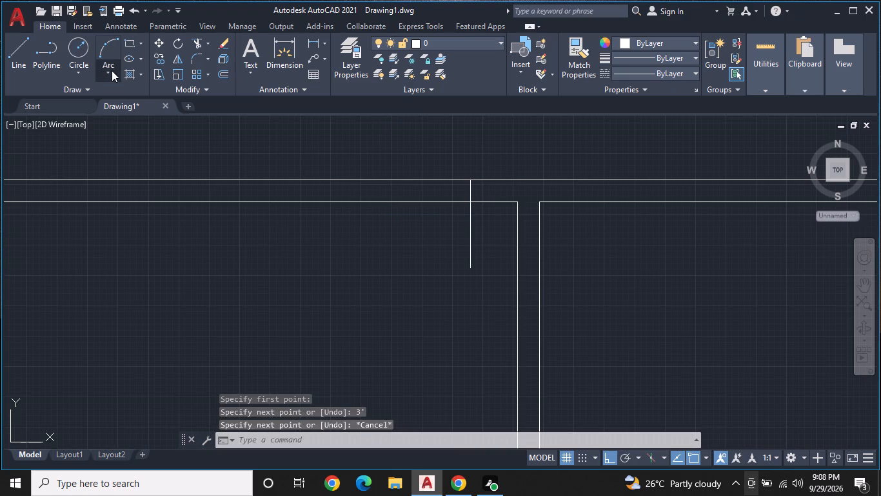
pyautogui.click(142, 238)
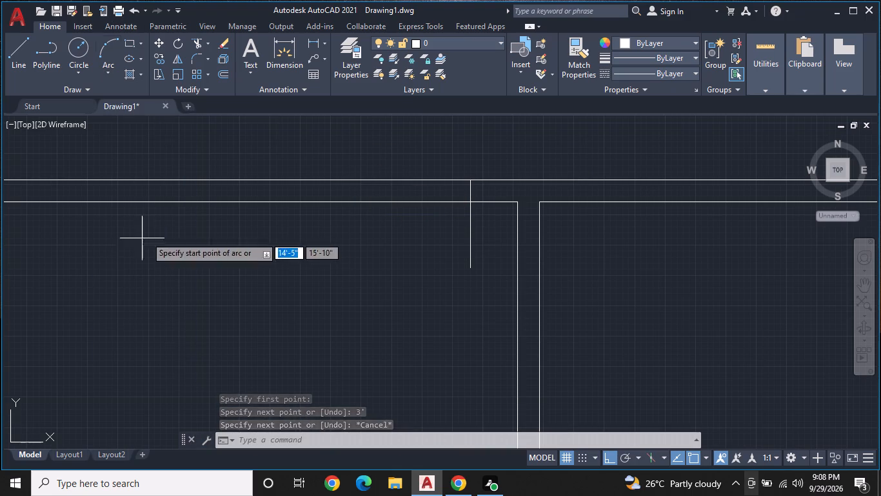
pyautogui.click(470, 269)
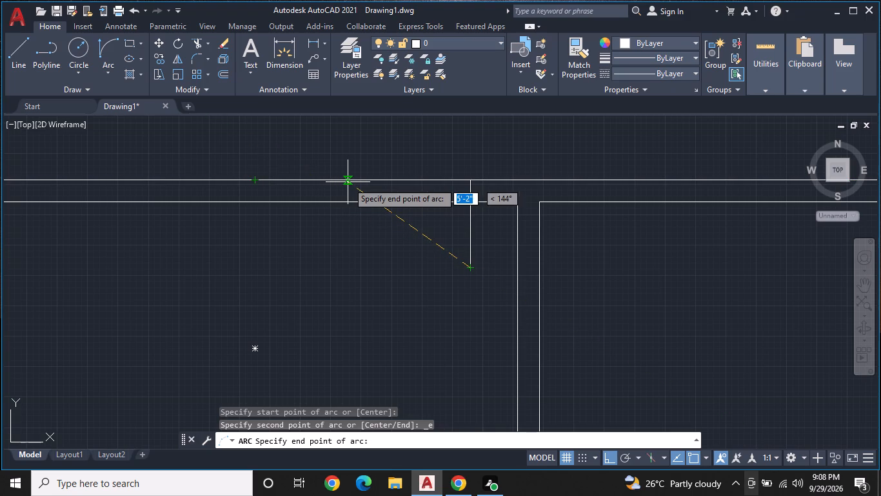
pyautogui.click(384, 182)
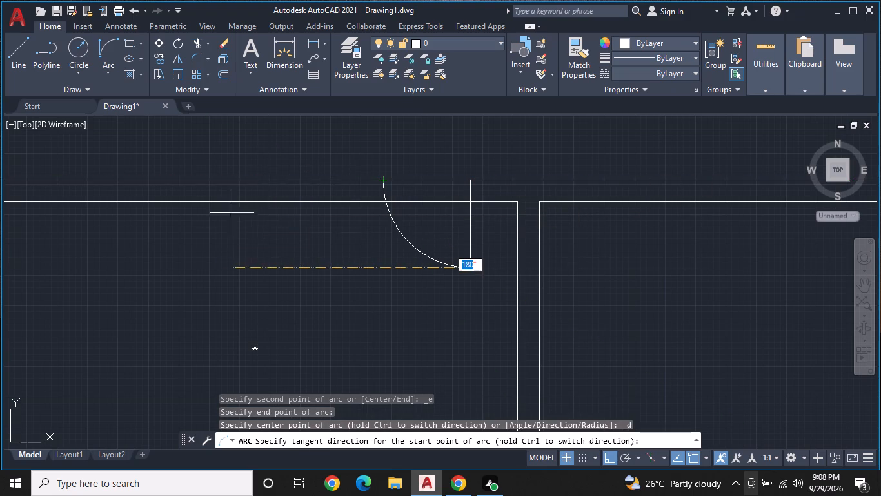
pyautogui.click(311, 269)
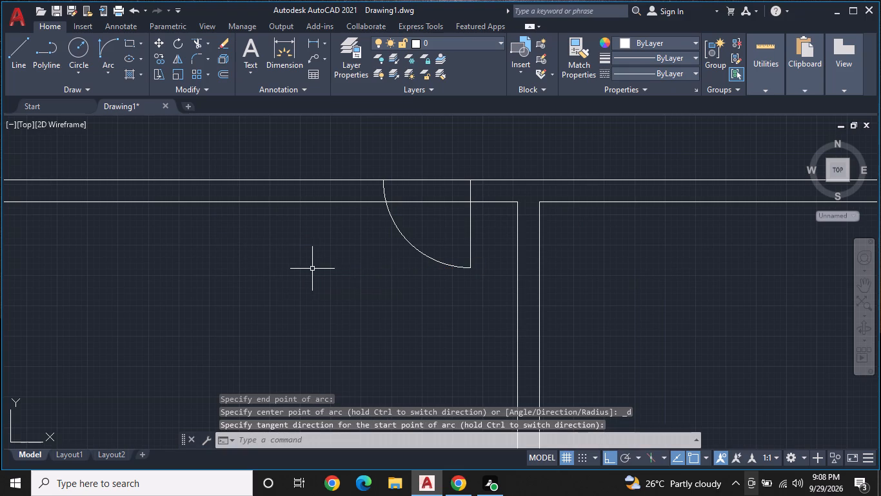
# Change the linetype of the top exterior door's swing arc to ACAD_ISO02W100.
pyautogui.press('Escape')
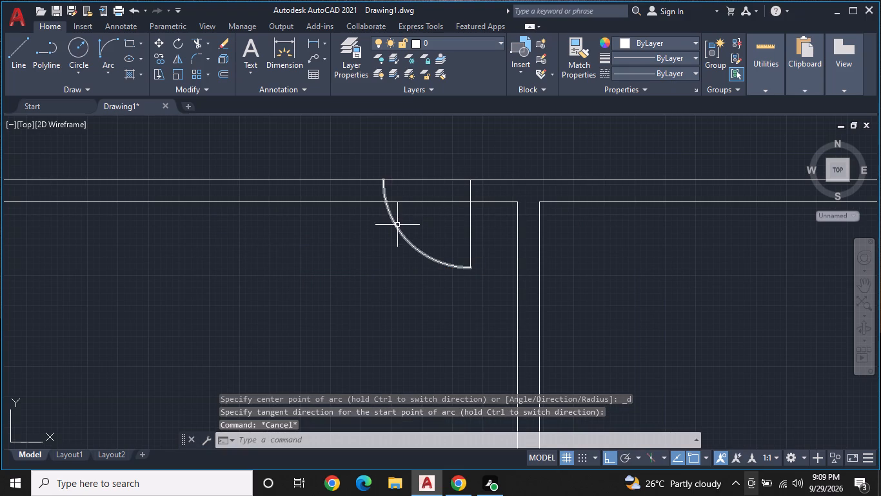
pyautogui.click(397, 225)
pyautogui.click(696, 68)
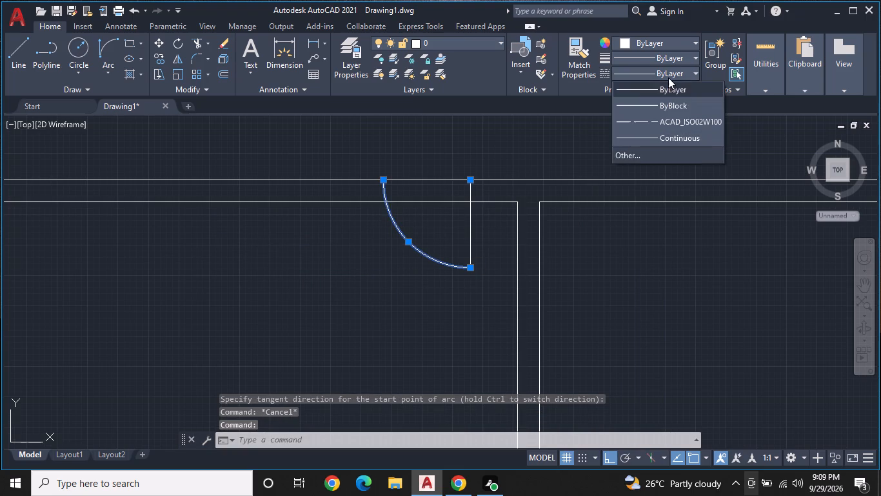
pyautogui.click(646, 119)
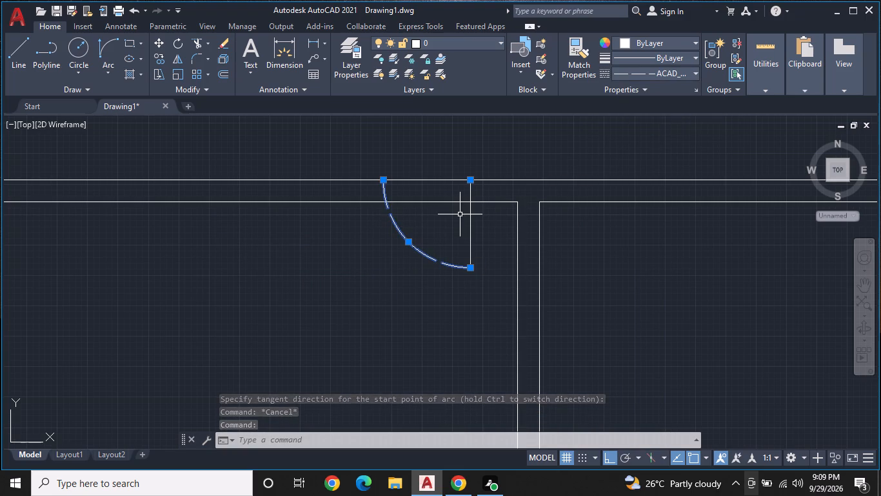
pyautogui.press('Escape')
# Offset the top exterior door's leaf line 1" toward the swing arc.
pyautogui.click(223, 74)
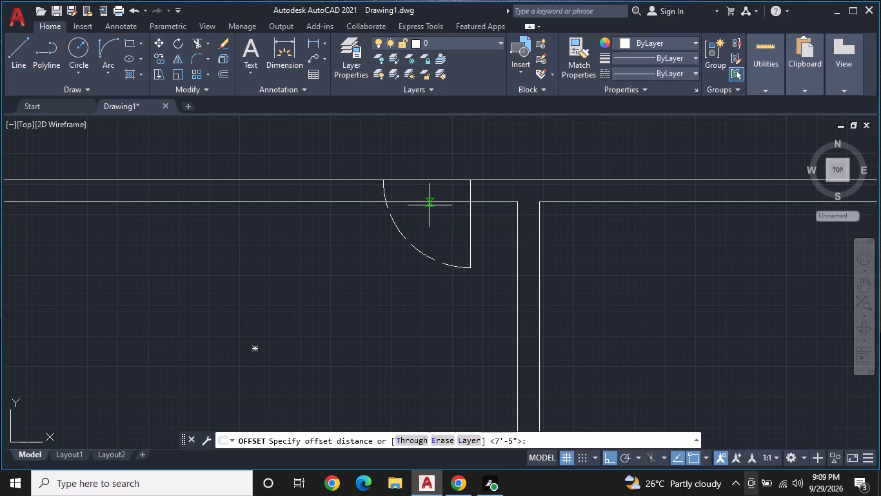
pyautogui.write('1"')
pyautogui.press('Return')
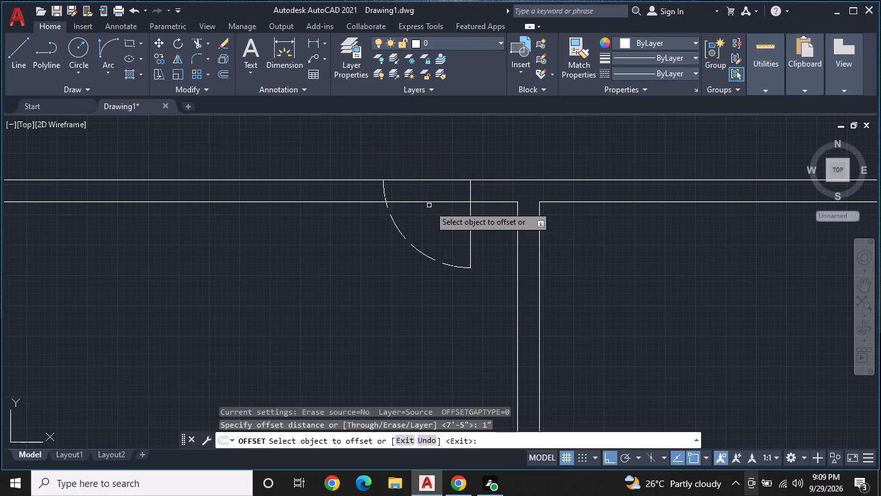
pyautogui.click(471, 220)
pyautogui.click(424, 229)
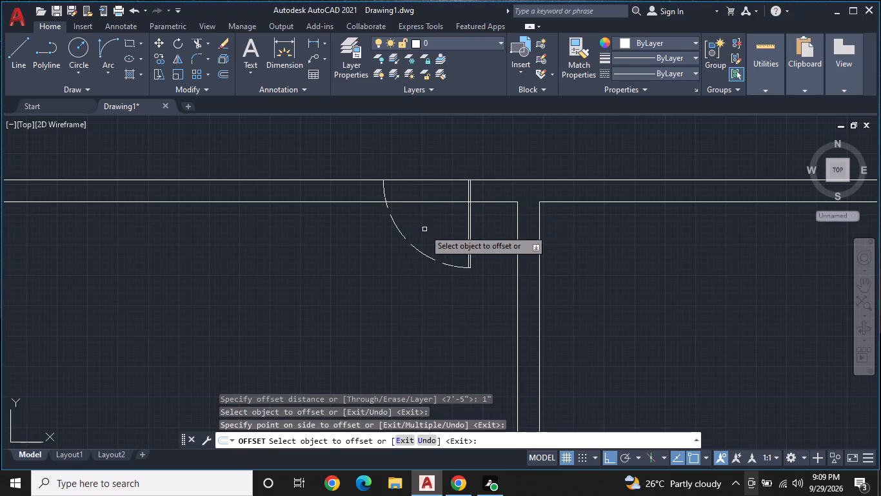
pyautogui.moveTo(445, 226); pyautogui.dragTo(417, 223, button='middle')
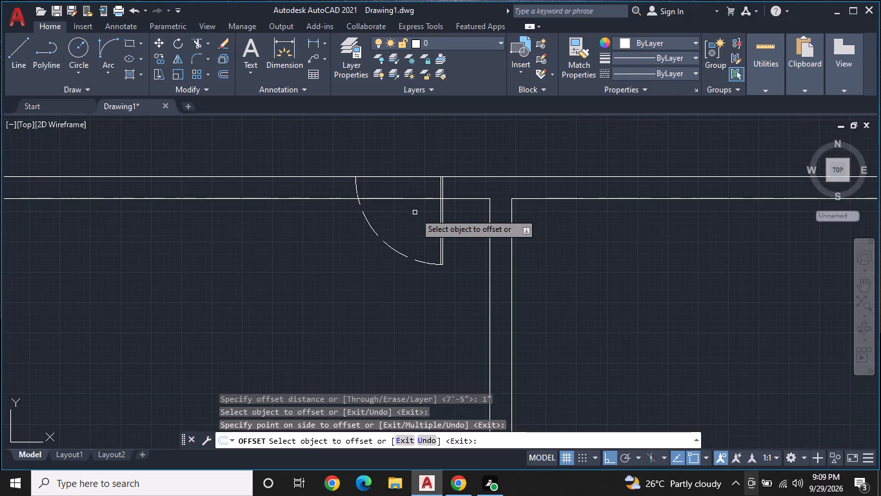
pyautogui.press('Escape')
# Trim the inner line of the top exterior wall between the door's swing arc and its leaf.
pyautogui.scroll(1, 415, 212)
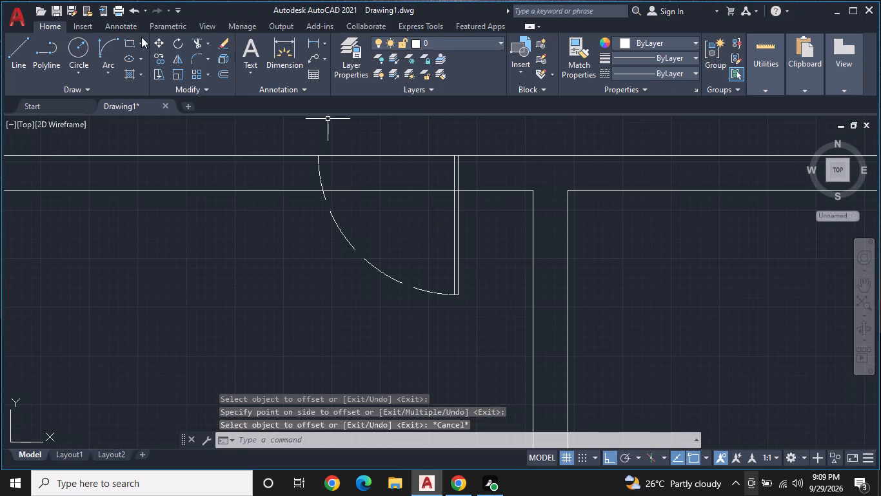
pyautogui.click(195, 41)
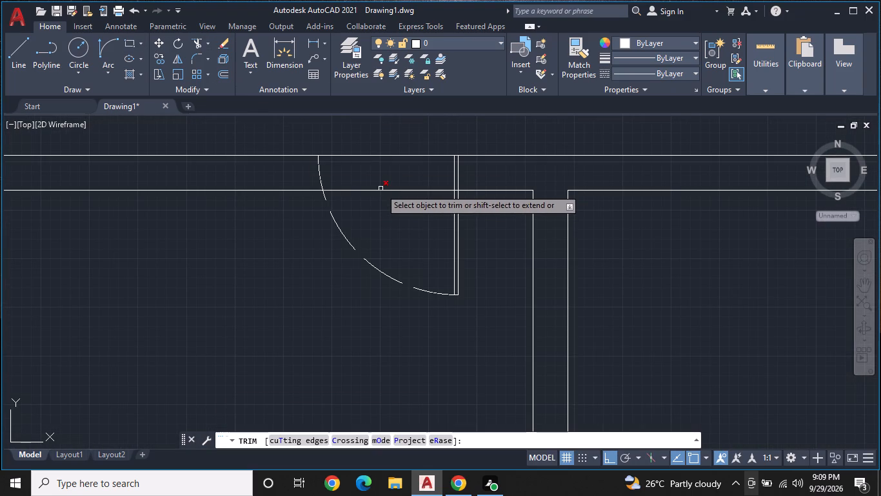
pyautogui.click(381, 189)
pyautogui.moveTo(390, 183); pyautogui.dragTo(355, 194, button='middle')
pyautogui.press('Escape')
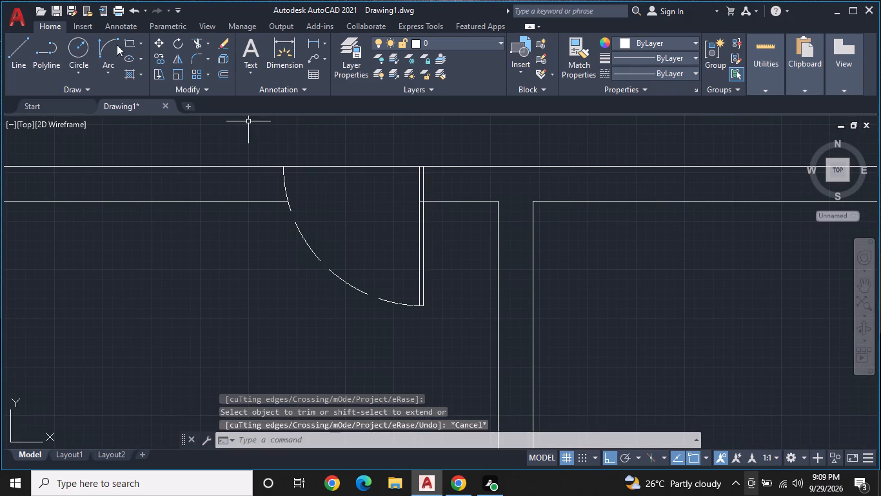
# Draw a horizontal line midway through the wall thickness, from the door leaf across the opening to just past the swing arc.
pyautogui.click(24, 50)
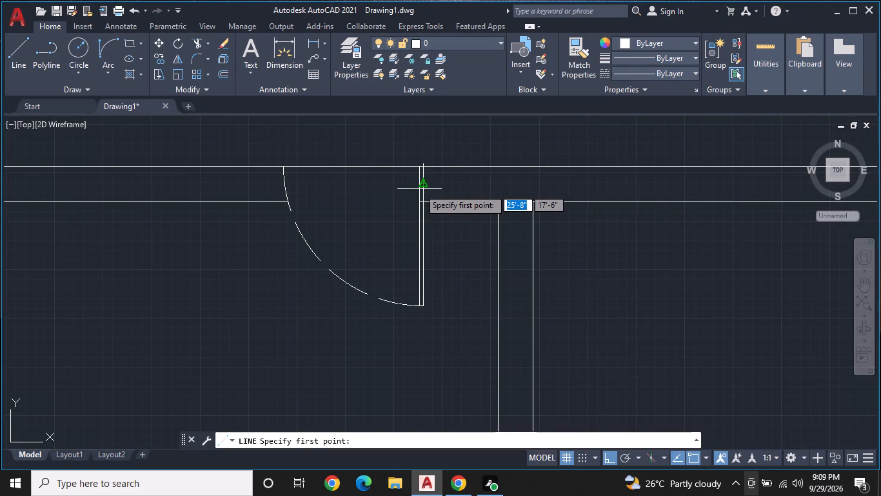
pyautogui.scroll(1, 415, 186)
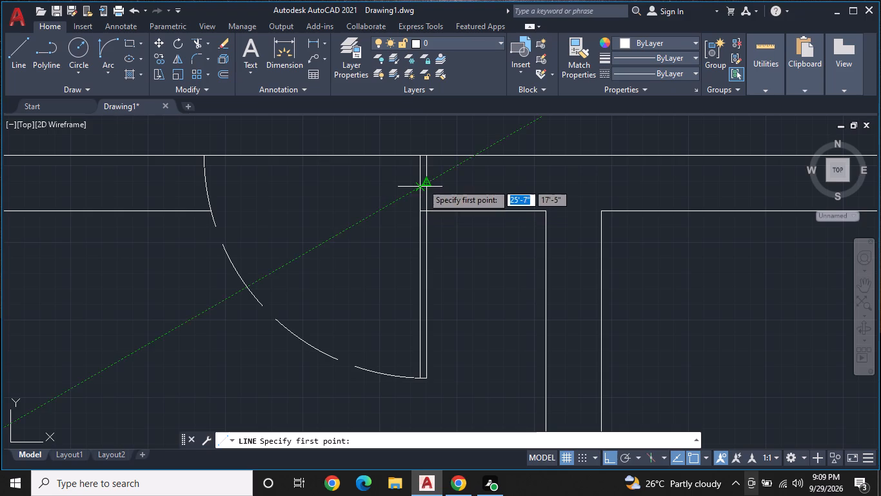
pyautogui.click(424, 183)
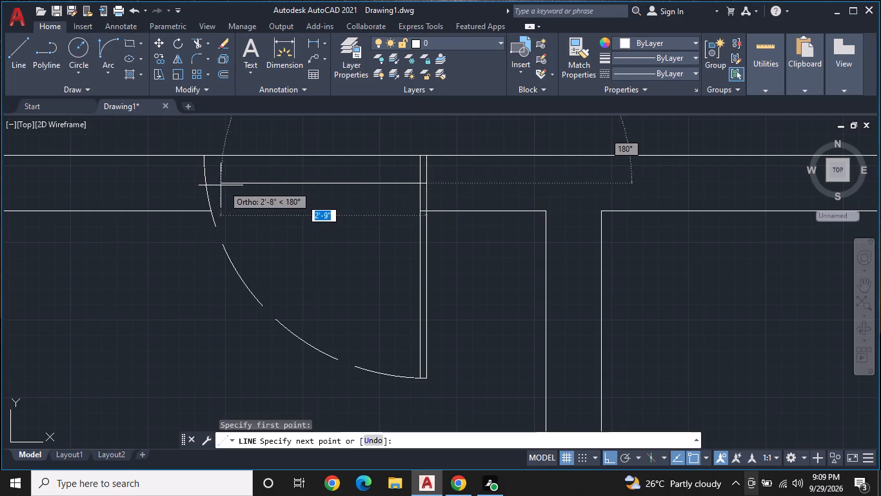
pyautogui.click(204, 185)
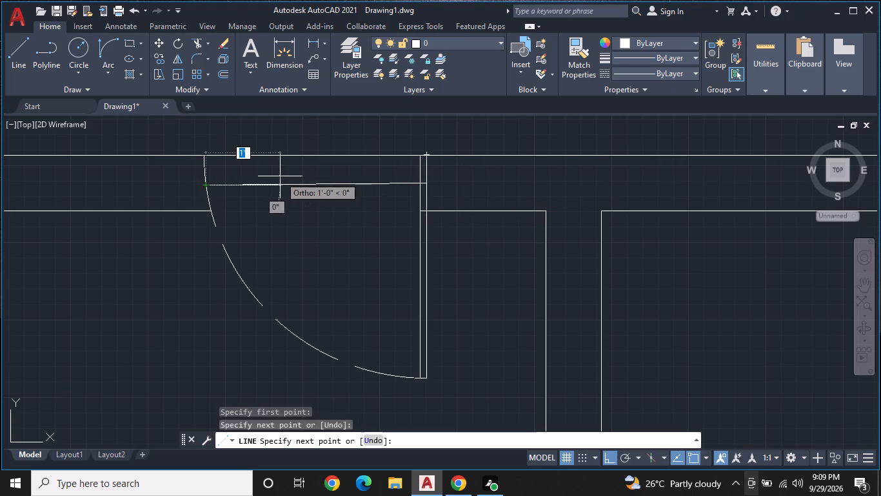
pyautogui.hotkey('ctrl', 'z')
pyautogui.click(178, 176)
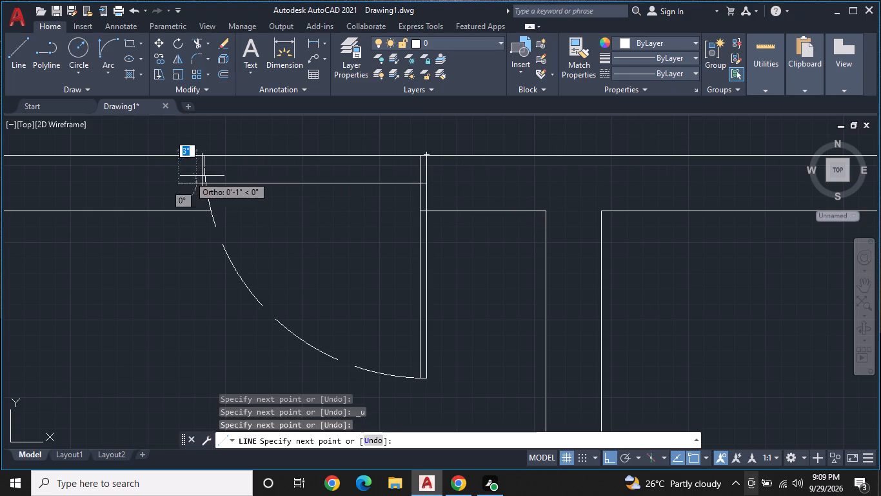
pyautogui.press('Escape')
# Offset the new horizontal line in the door opening 1" downward.
pyautogui.click(222, 75)
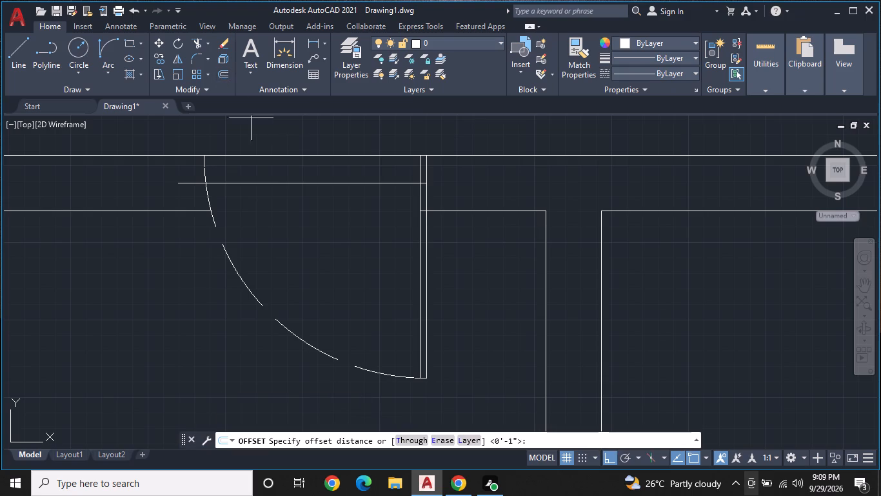
pyautogui.press('space')
pyautogui.click(297, 183)
pyautogui.click(302, 203)
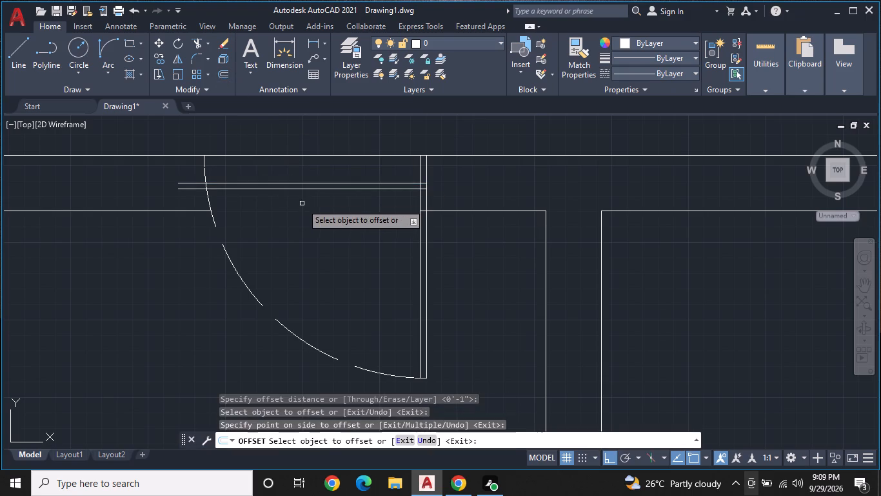
pyautogui.press('Escape')
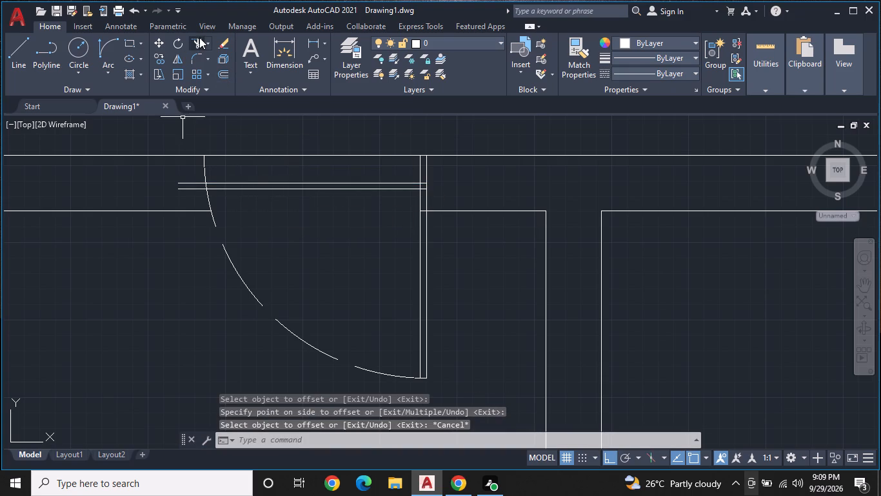
# Trim the ends of both horizontal opening lines beyond the swing arc and between the two door leaf lines.
pyautogui.click(197, 37)
pyautogui.click(192, 181)
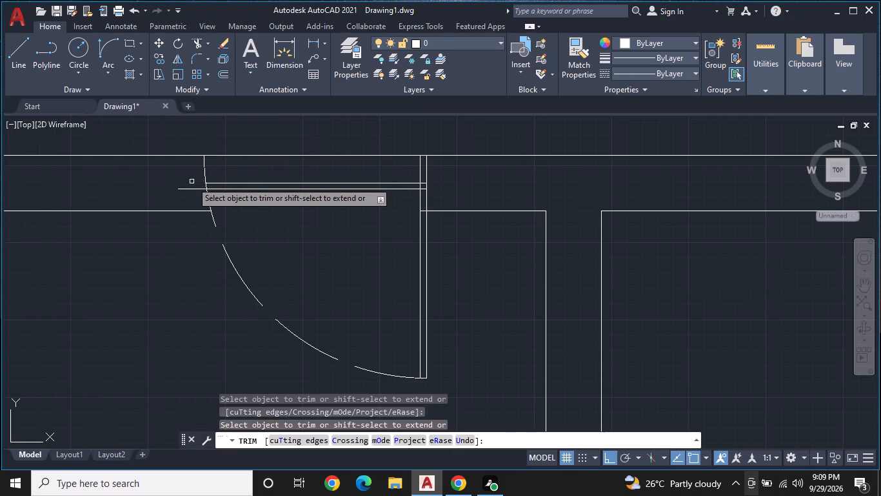
pyautogui.click(192, 189)
pyautogui.scroll(1, 192, 186)
pyautogui.scroll(-2, 192, 186)
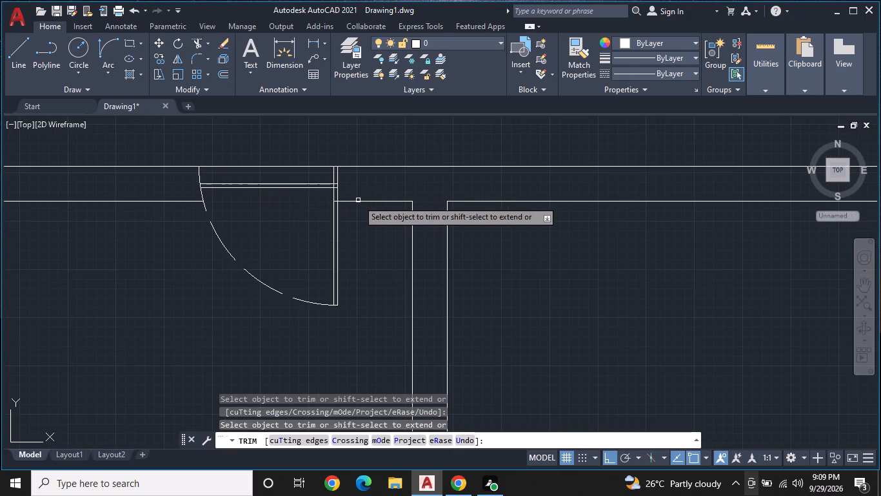
pyautogui.scroll(2, 358, 200)
pyautogui.click(304, 172)
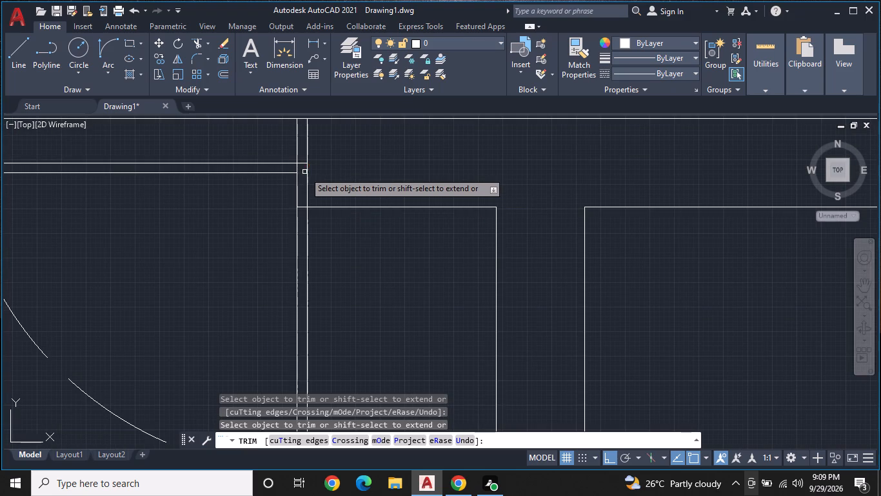
pyautogui.click(300, 163)
pyautogui.press('Escape')
# Draw a cross line through the wall above the central hall, aligned with the lower-left room's hall-side wall line.
pyautogui.scroll(-3, 337, 165)
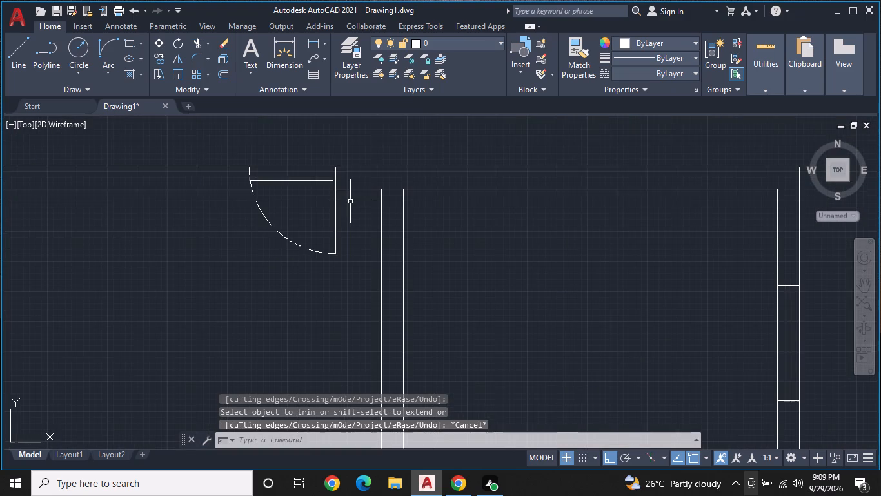
pyautogui.moveTo(351, 201); pyautogui.dragTo(402, 155, button='middle')
pyautogui.scroll(-1, 411, 163)
pyautogui.moveTo(396, 220); pyautogui.dragTo(404, 152, button='middle')
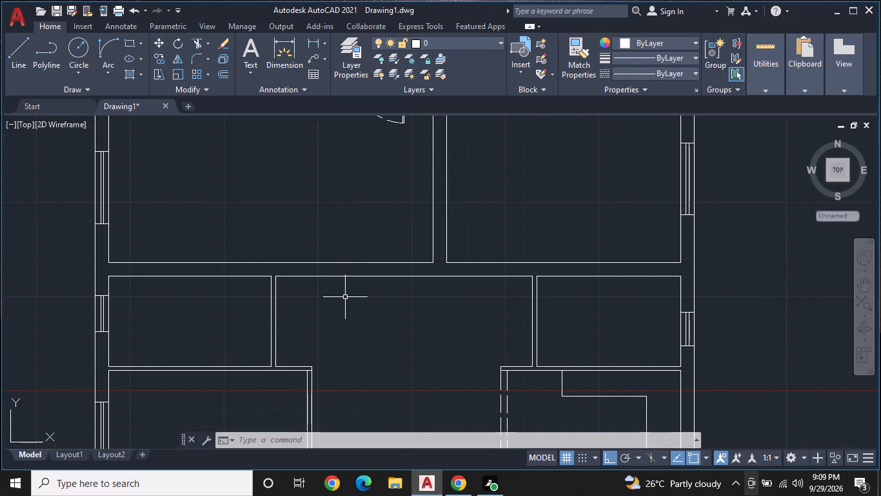
pyautogui.moveTo(345, 298); pyautogui.dragTo(356, 280, button='middle')
pyautogui.scroll(1, 357, 275)
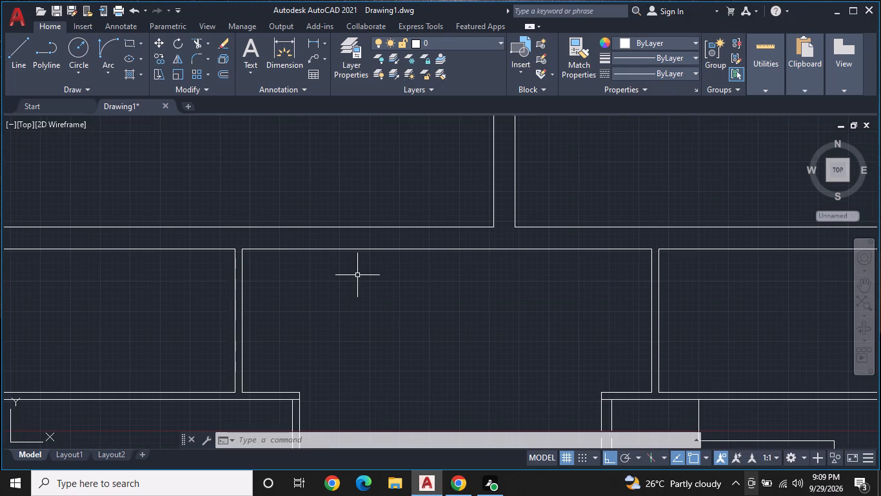
pyautogui.moveTo(329, 293); pyautogui.dragTo(338, 286, button='middle')
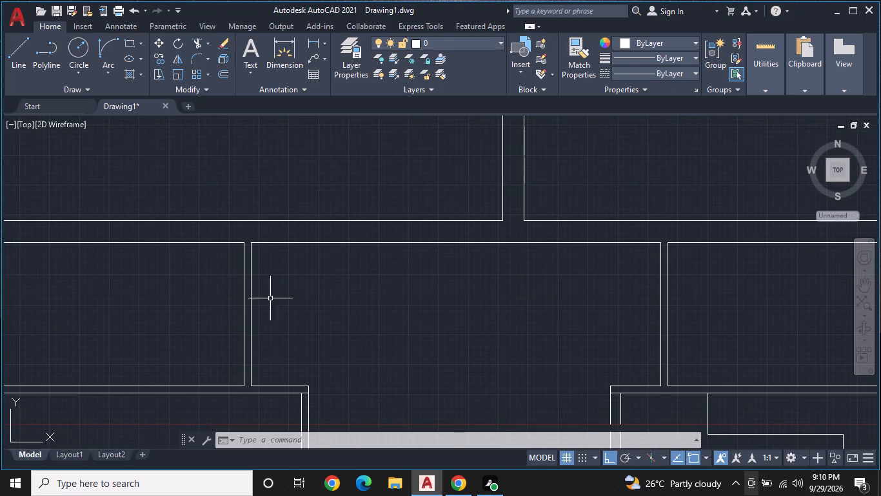
pyautogui.click(25, 45)
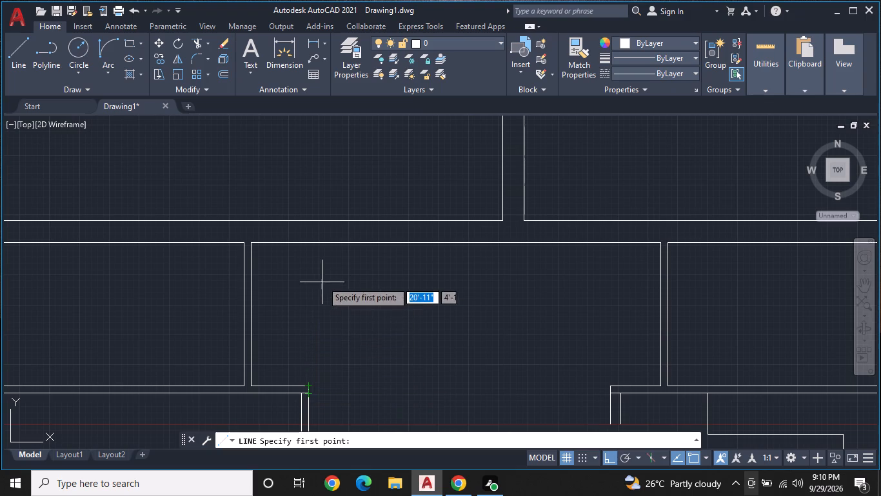
pyautogui.doubleClick(309, 234)
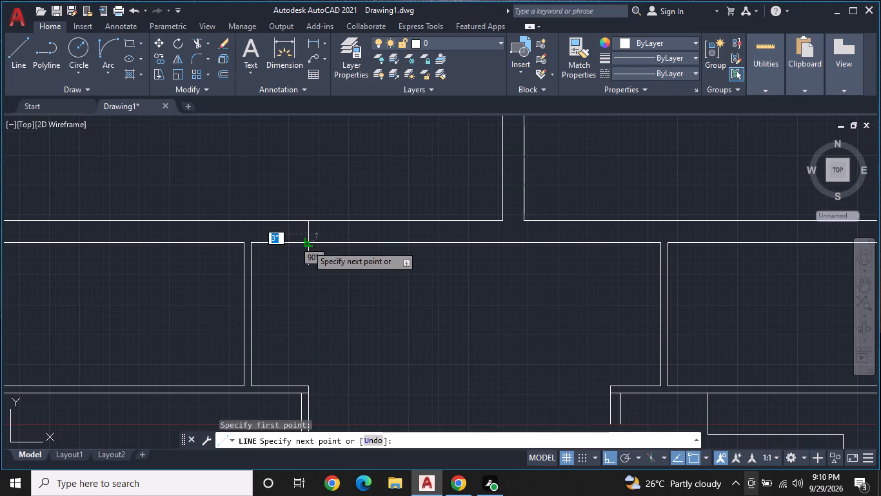
pyautogui.click(307, 245)
pyautogui.click(308, 222)
pyautogui.press('space')
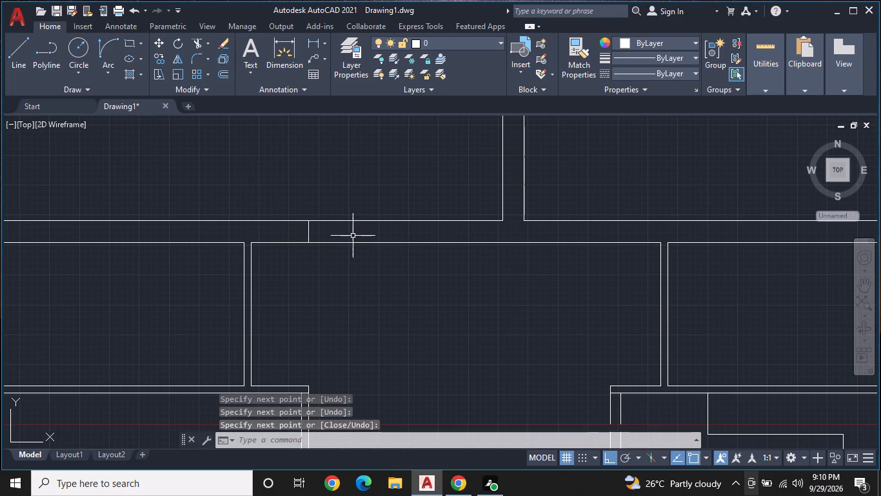
# Trim both horizontal wall lines from the new cross line right to the vertical wall between the upper rooms.
pyautogui.click(196, 42)
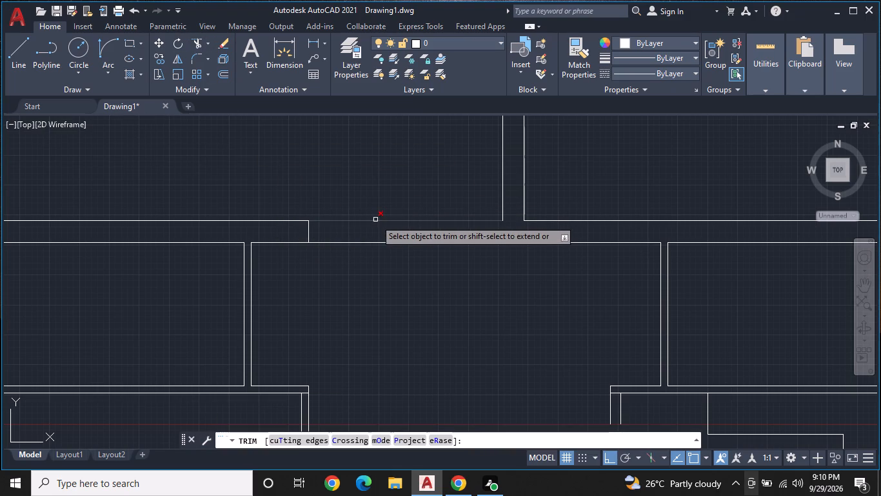
pyautogui.click(375, 220)
pyautogui.click(381, 243)
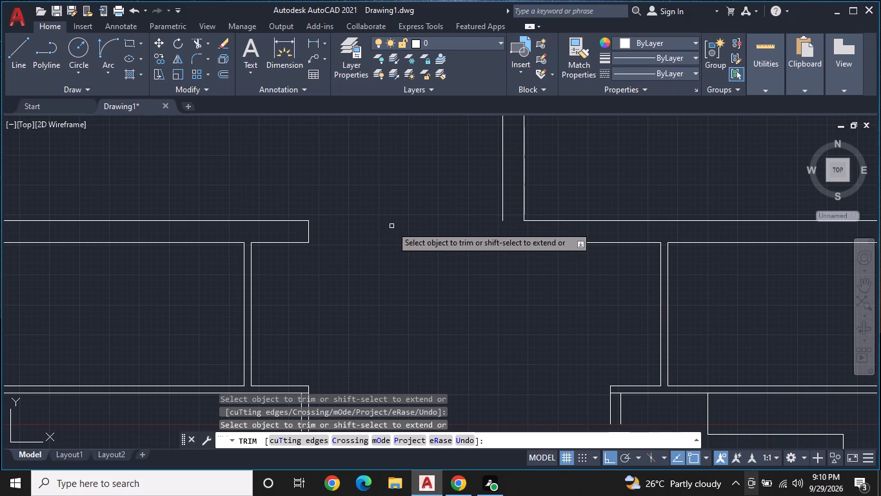
pyautogui.press('Escape')
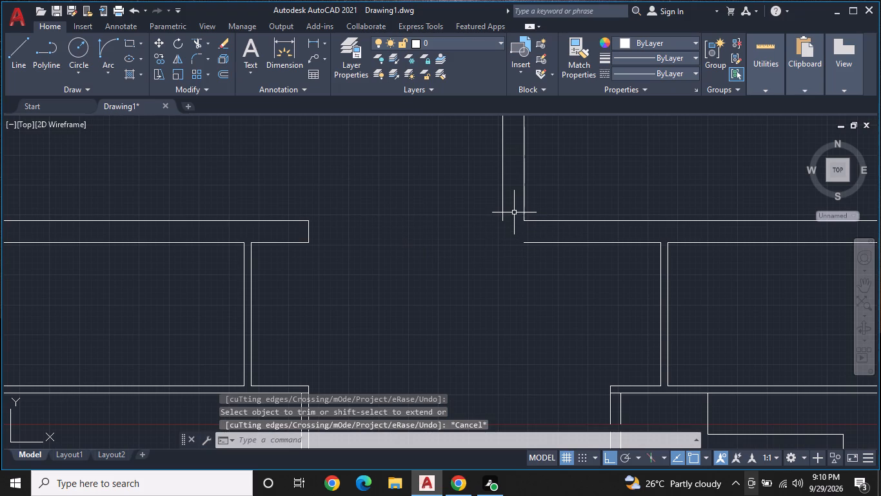
# Extend the right-hand line of the upper vertical wall down to the hall's upper wall line.
pyautogui.press('e')
pyautogui.write('X')
pyautogui.press('space')
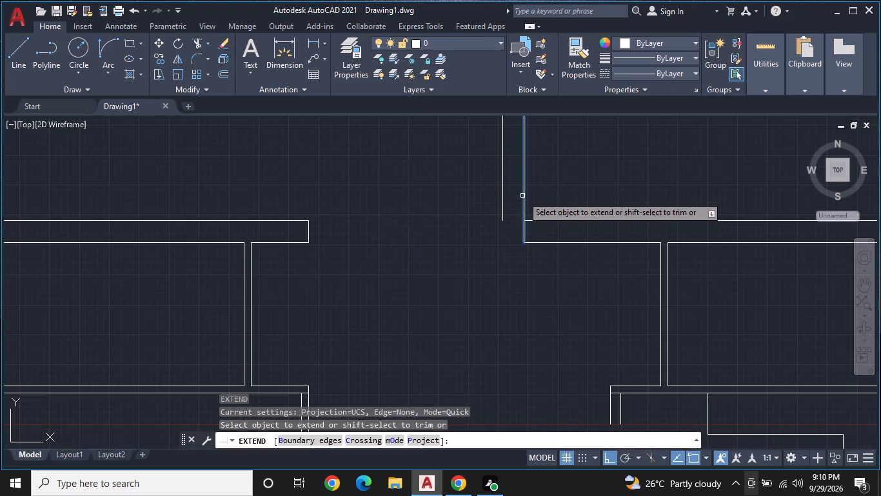
pyautogui.click(522, 196)
pyautogui.press('Escape')
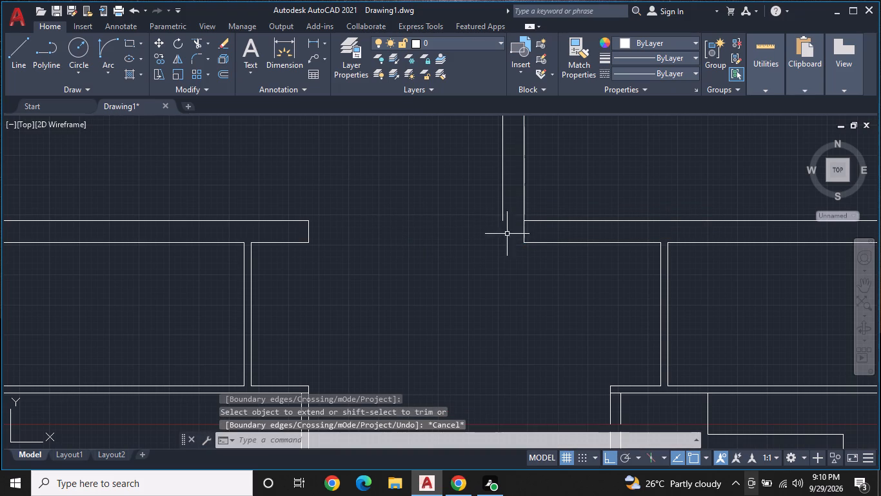
# Draw two 3' lines from the hall-side wall corner below the upper vertical wall, one up and one right along the wall line.
pyautogui.moveTo(469, 246); pyautogui.dragTo(353, 254, button='middle')
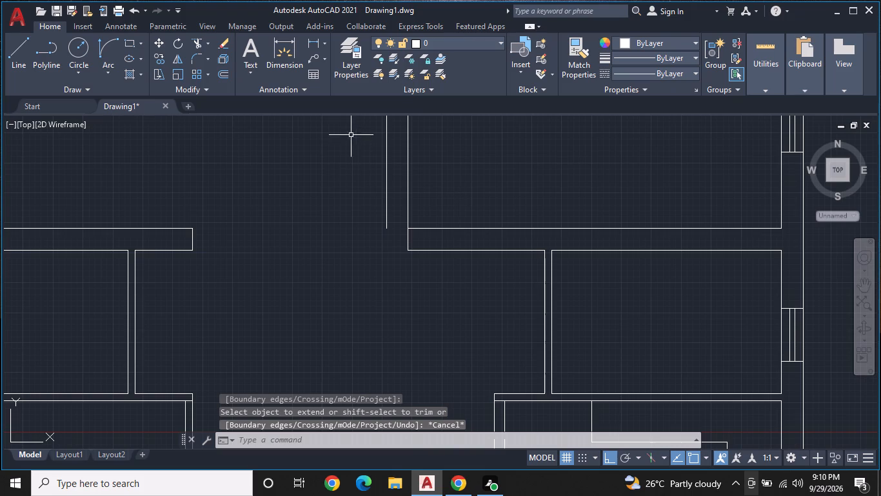
pyautogui.click(10, 48)
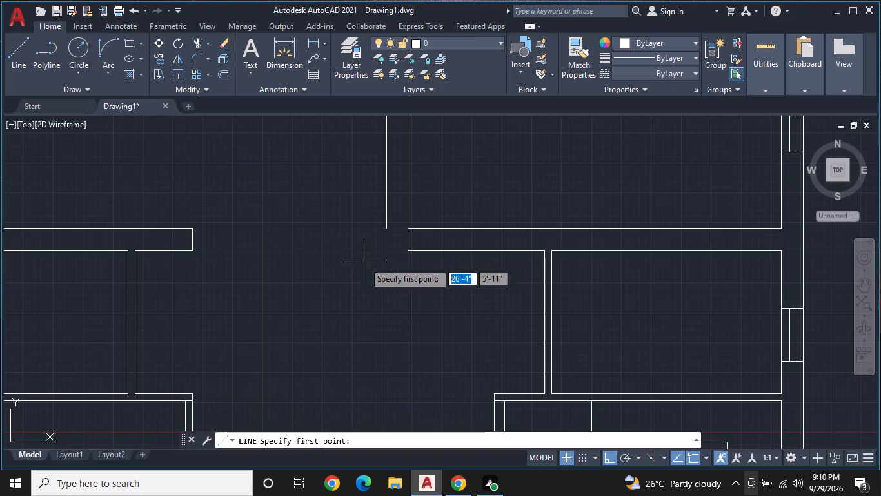
pyautogui.click(407, 253)
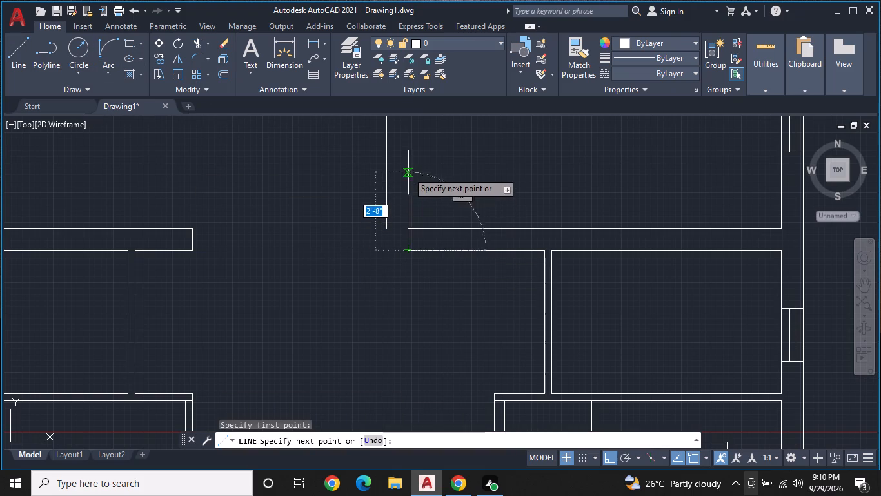
pyautogui.write("3'")
pyautogui.press('Return')
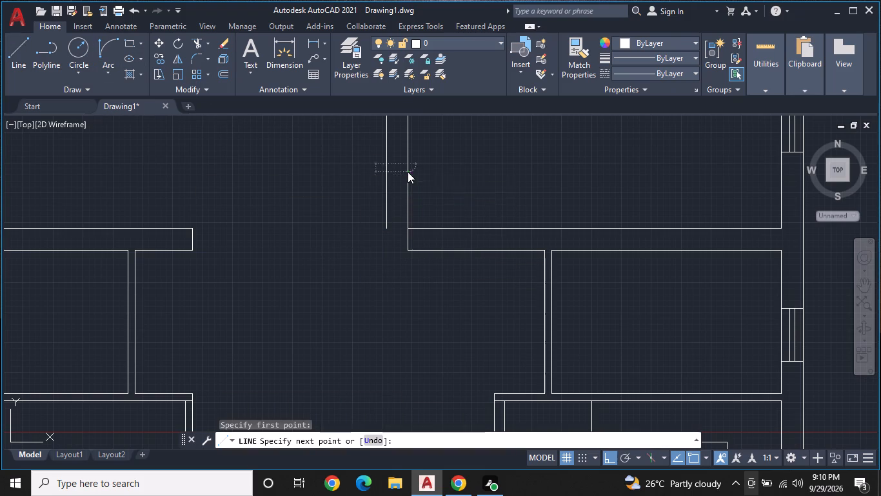
pyautogui.press('space')
pyautogui.press('space')
pyautogui.click(408, 251)
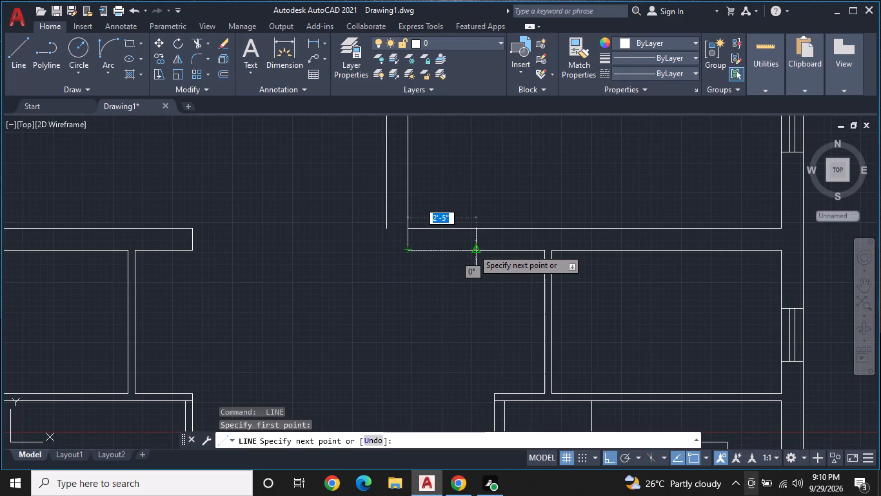
pyautogui.write("3'")
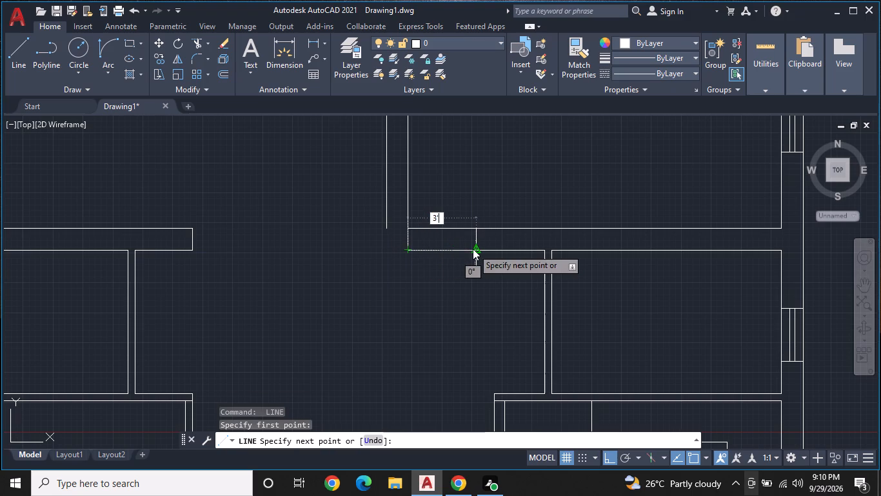
pyautogui.press('Return')
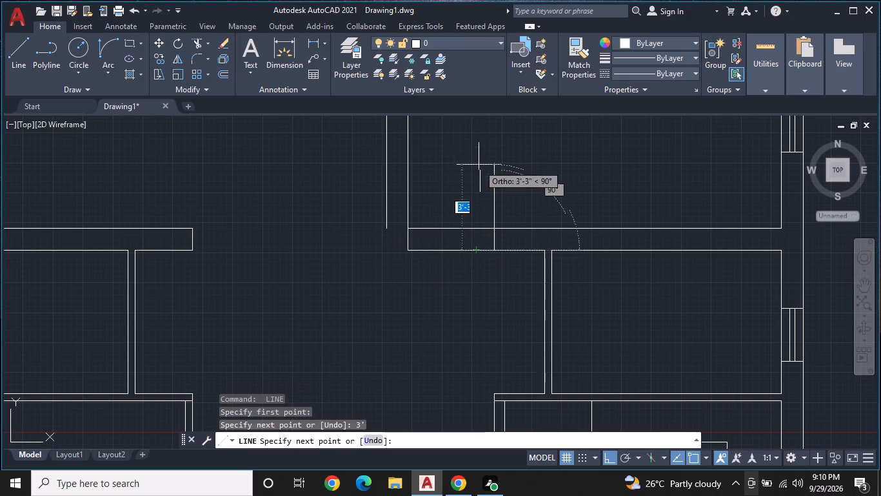
pyautogui.moveTo(487, 209); pyautogui.dragTo(466, 260, button='middle')
pyautogui.press('space')
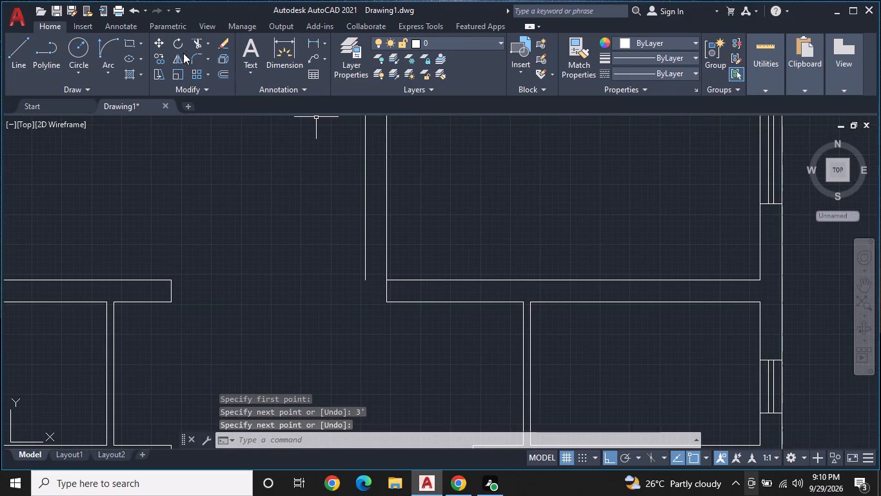
# Draw a quarter-circle door swing arc joining the free ends of the two 3' lines, starting tangent to the horizontal.
pyautogui.click(108, 46)
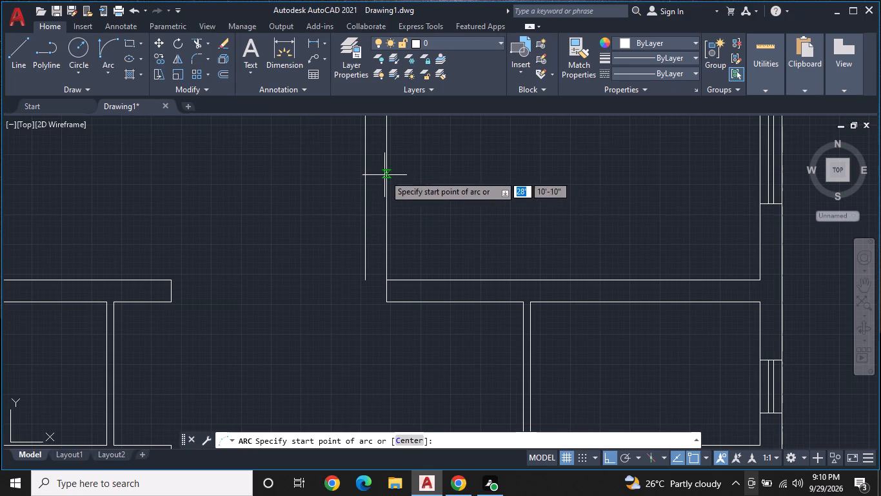
pyautogui.click(386, 217)
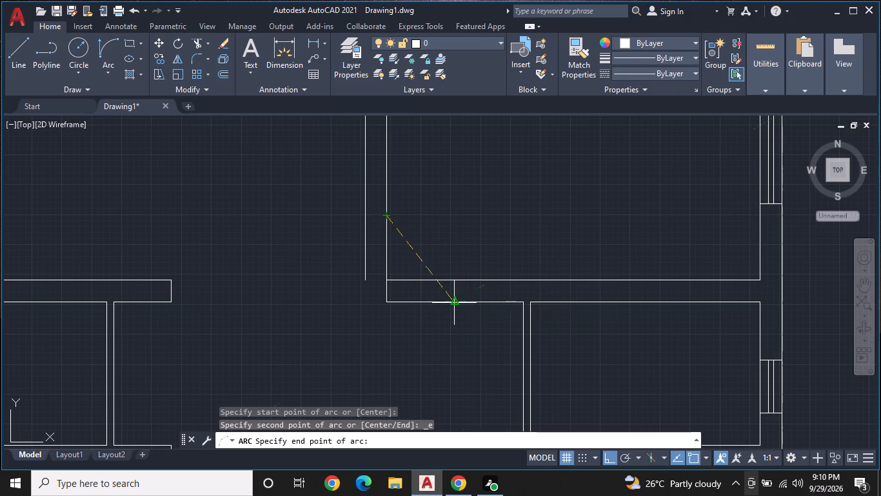
pyautogui.click(469, 301)
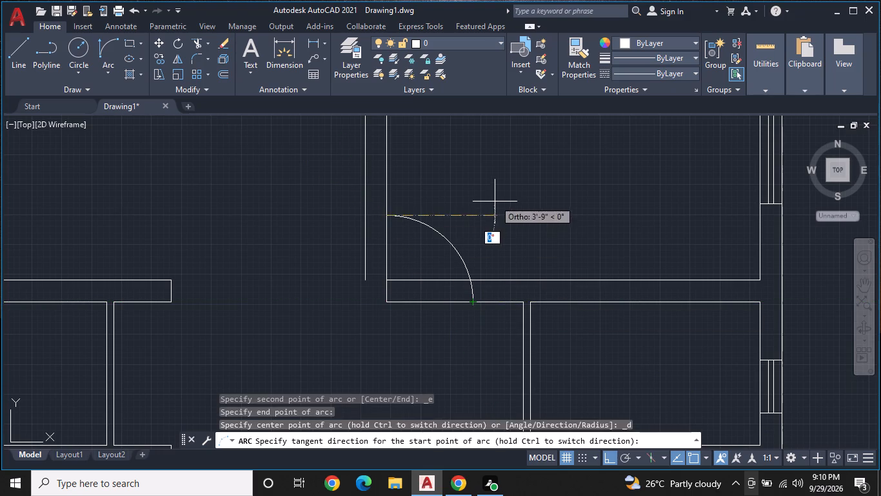
pyautogui.click(496, 198)
# Offset the vertical 3' door leaf line by 1" toward the swing arc.
pyautogui.click(224, 70)
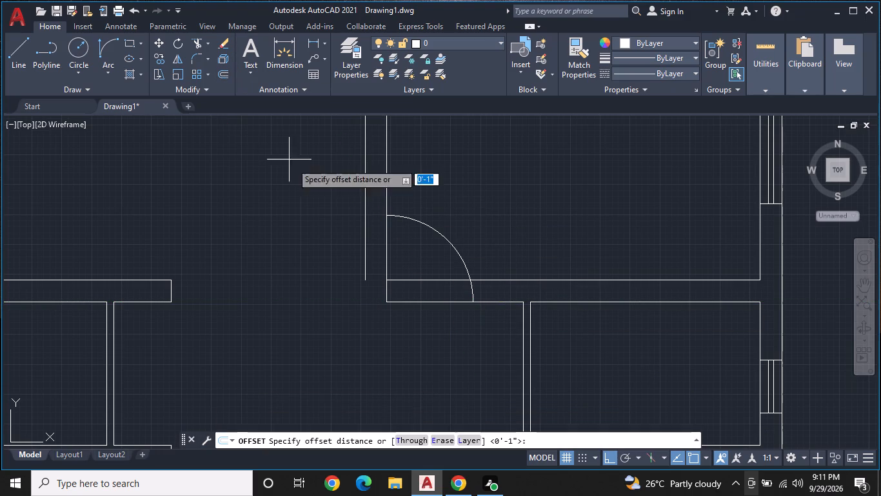
pyautogui.press('space')
pyautogui.click(386, 256)
pyautogui.click(424, 256)
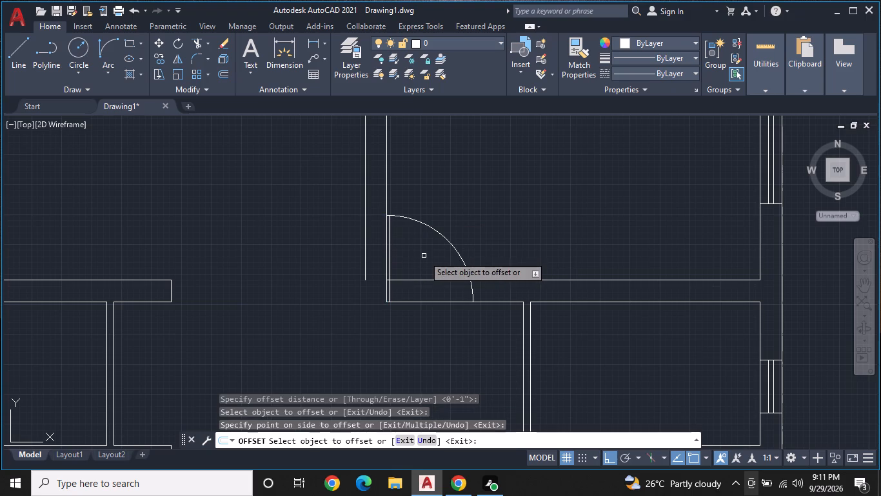
pyautogui.moveTo(424, 256); pyautogui.dragTo(420, 226, button='middle')
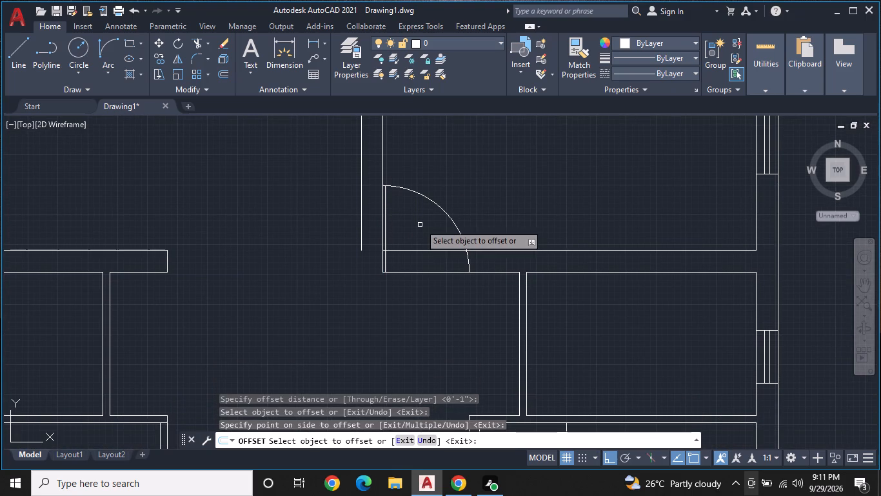
pyautogui.press('Escape')
# Trim both horizontal wall lines across the doorway between the door leaf and the swing arc.
pyautogui.write('TR')
pyautogui.press('space')
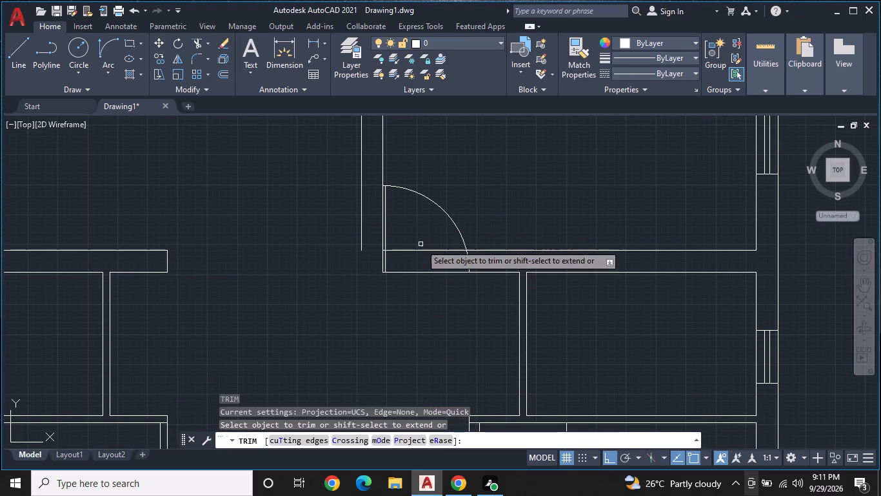
pyautogui.click(421, 244)
pyautogui.click(427, 280)
pyautogui.scroll(1, 428, 280)
pyautogui.moveTo(428, 280); pyautogui.dragTo(431, 263, button='middle')
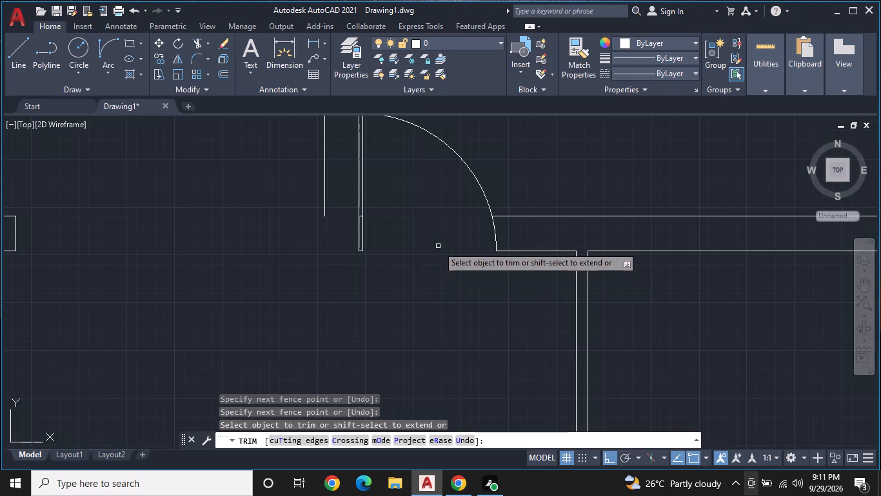
pyautogui.moveTo(437, 239); pyautogui.dragTo(457, 263, button='middle')
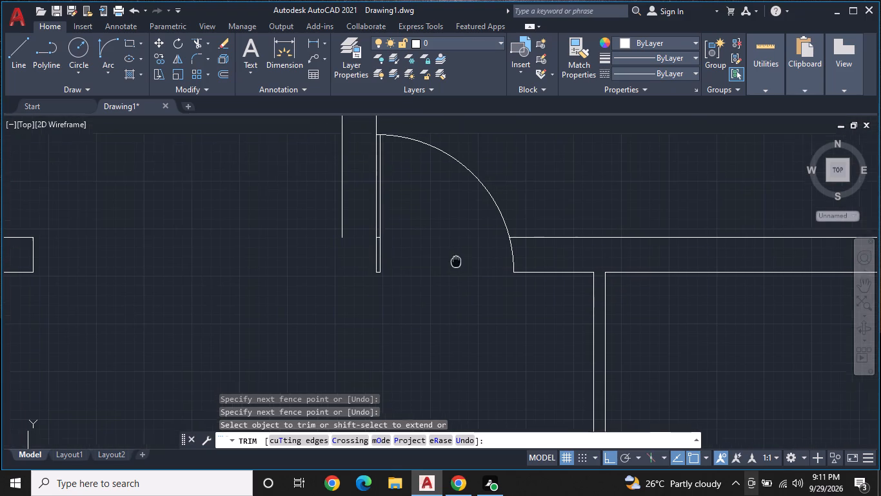
pyautogui.moveTo(457, 263); pyautogui.dragTo(460, 265, button='middle')
pyautogui.press('Escape')
# Change the new door swing arc's linetype to ACAD_ISO02W100.
pyautogui.scroll(-1, 460, 265)
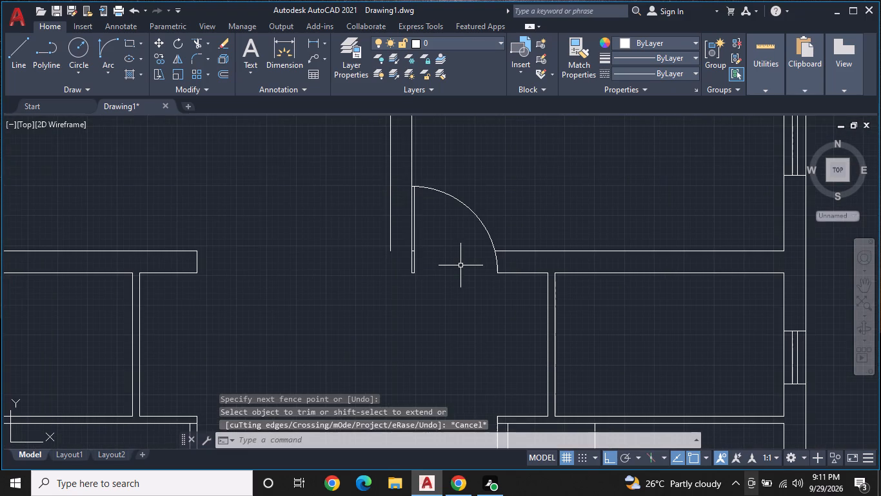
pyautogui.moveTo(460, 265); pyautogui.dragTo(479, 267, button='middle')
pyautogui.click(489, 213)
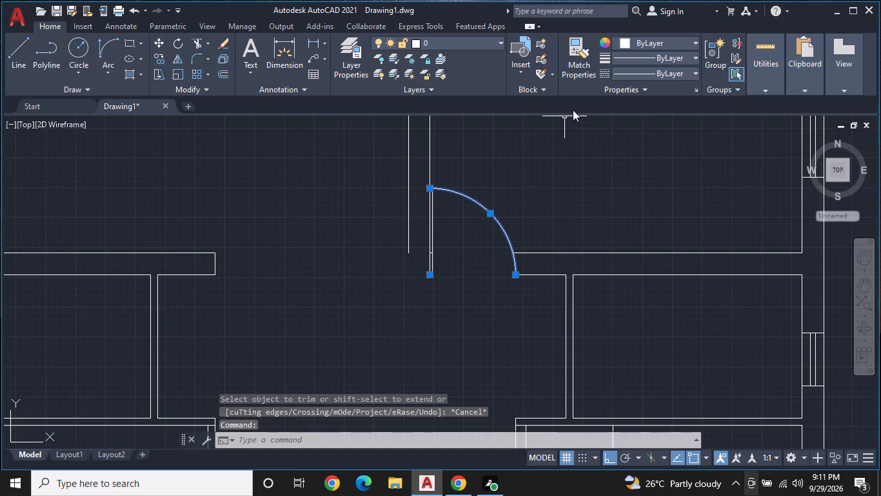
pyautogui.click(658, 76)
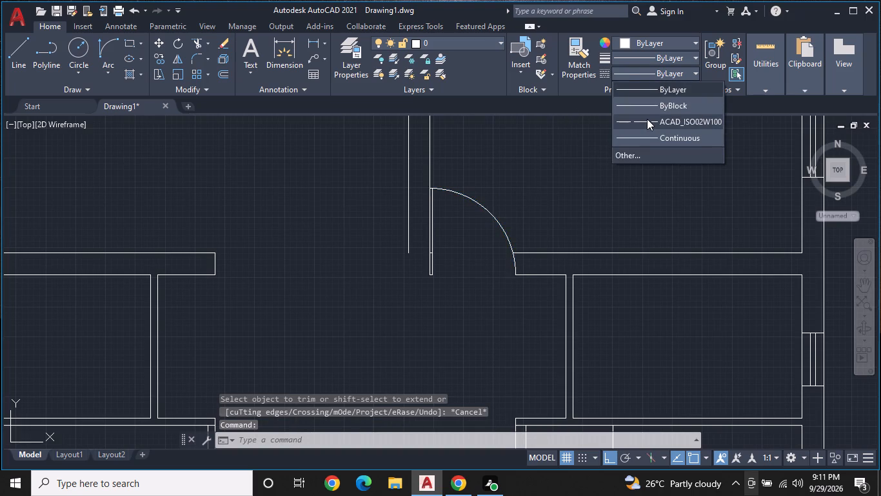
pyautogui.click(647, 119)
pyautogui.press('Escape')
pyautogui.moveTo(570, 174); pyautogui.dragTo(596, 178, button='middle')
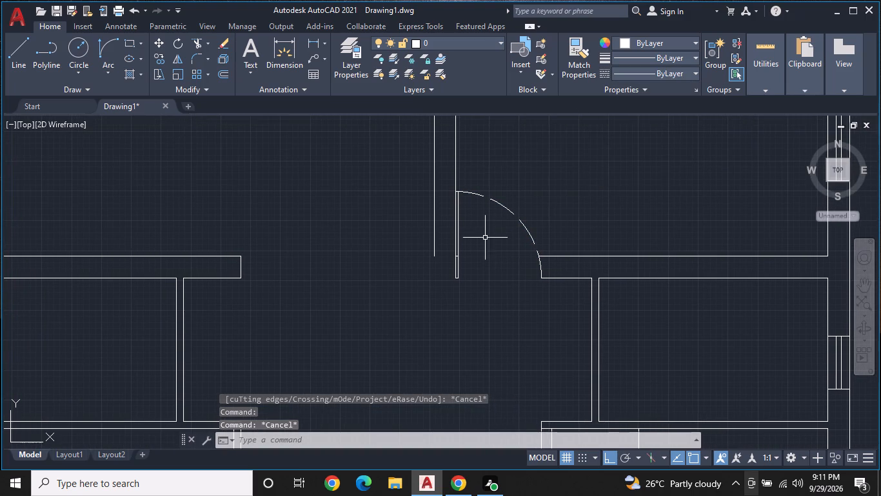
# Close the upper vertical wall's lower end with a 9" line down from its left-hand line and a horizontal line to the door leaf.
pyautogui.moveTo(479, 240); pyautogui.dragTo(508, 233, button='middle')
pyautogui.scroll(1, 482, 260)
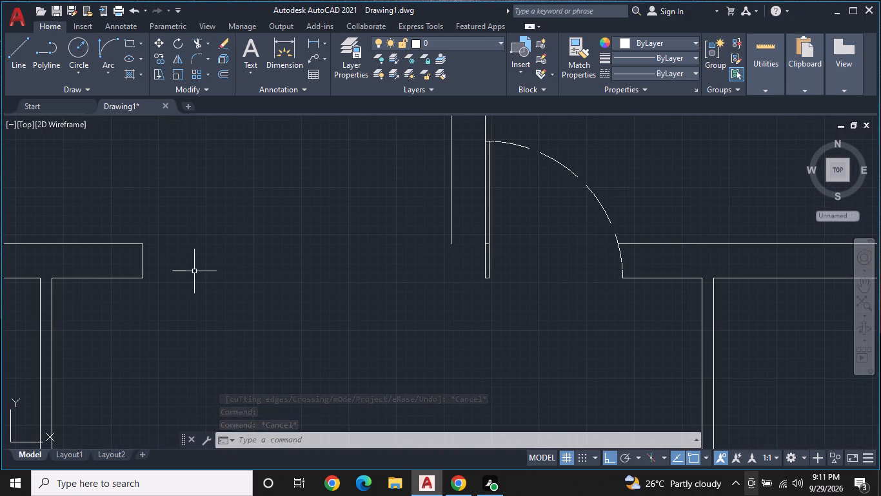
pyautogui.click(19, 51)
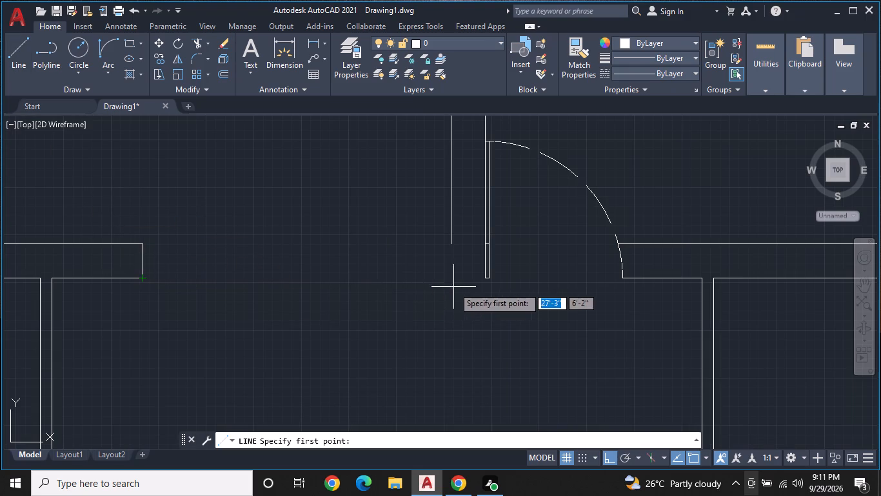
pyautogui.click(450, 248)
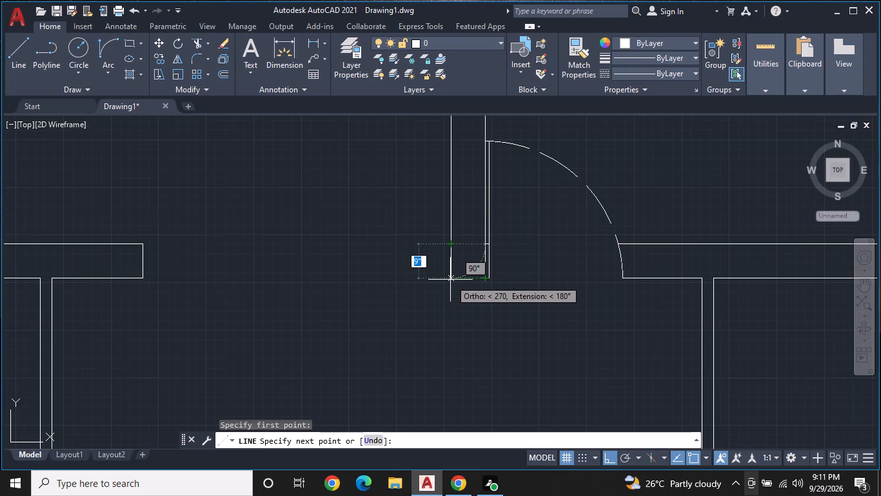
pyautogui.click(450, 278)
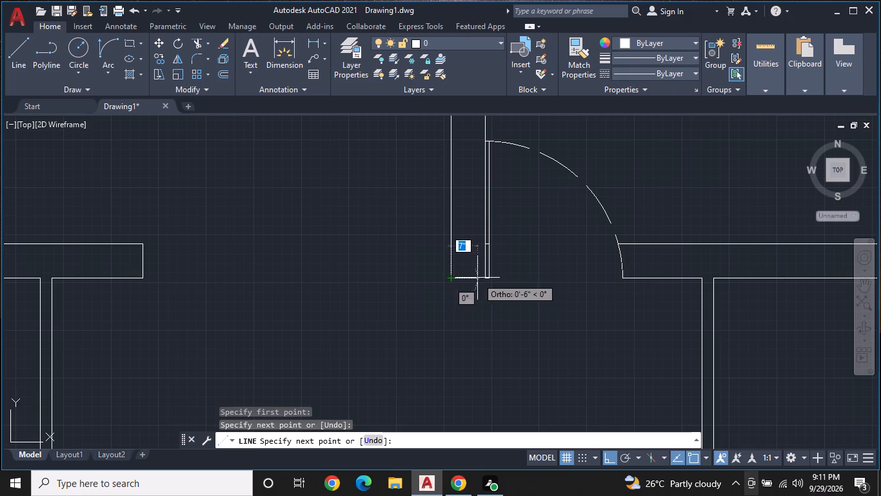
pyautogui.click(483, 276)
pyautogui.press('space')
# Set the current linetype to ACAD_ISO02W100 and draw two dashed lines across the hall opening, from the left wall end to the vertical wall.
pyautogui.moveTo(485, 272); pyautogui.dragTo(577, 252, button='middle')
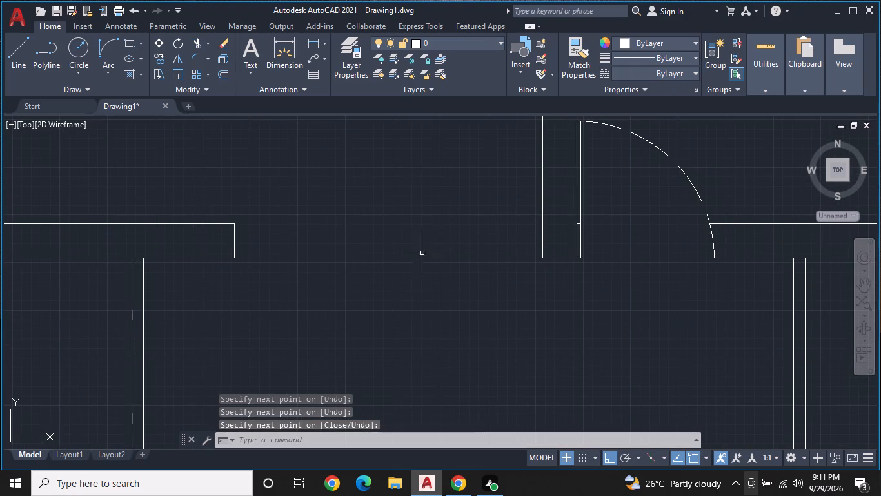
pyautogui.click(18, 39)
pyautogui.click(635, 73)
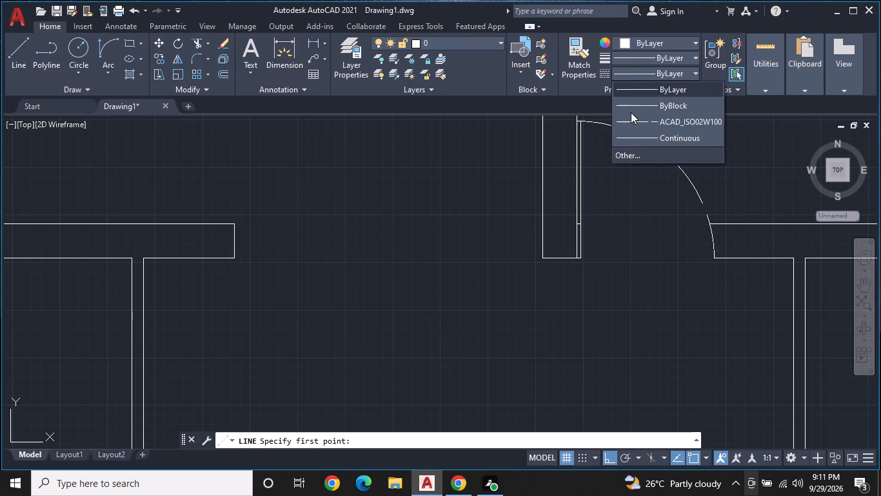
pyautogui.click(631, 115)
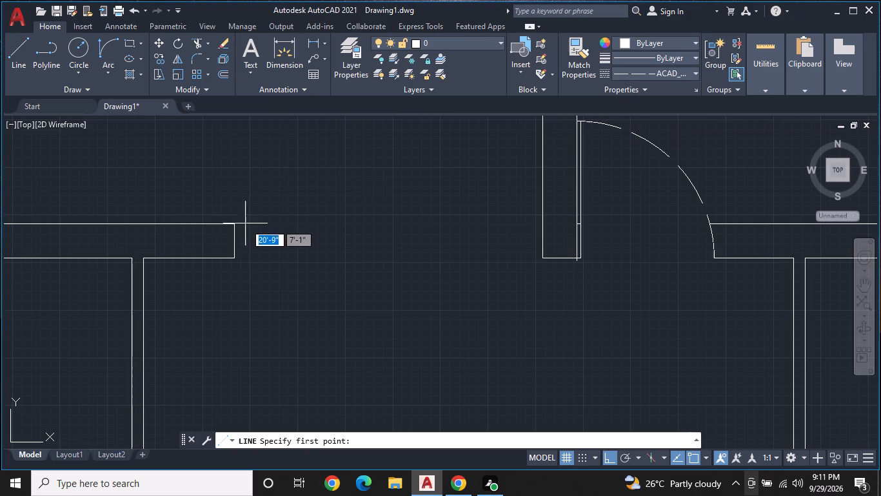
pyautogui.click(237, 226)
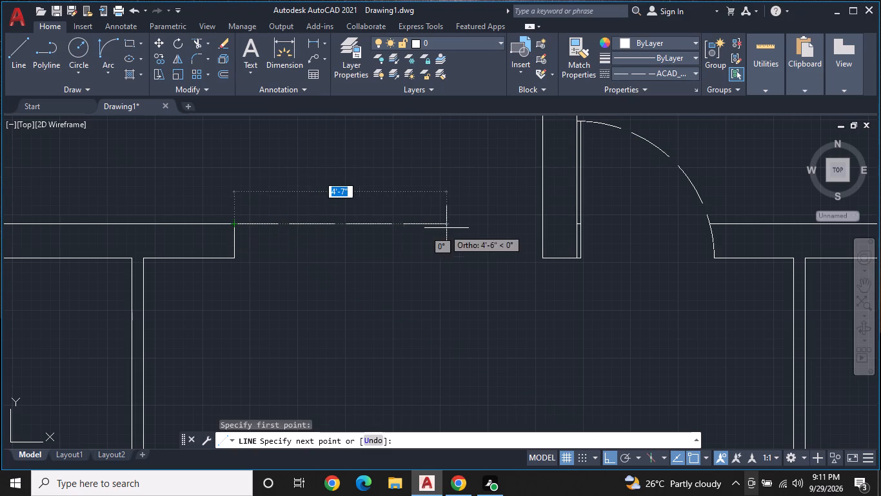
pyautogui.click(544, 223)
pyautogui.press('space')
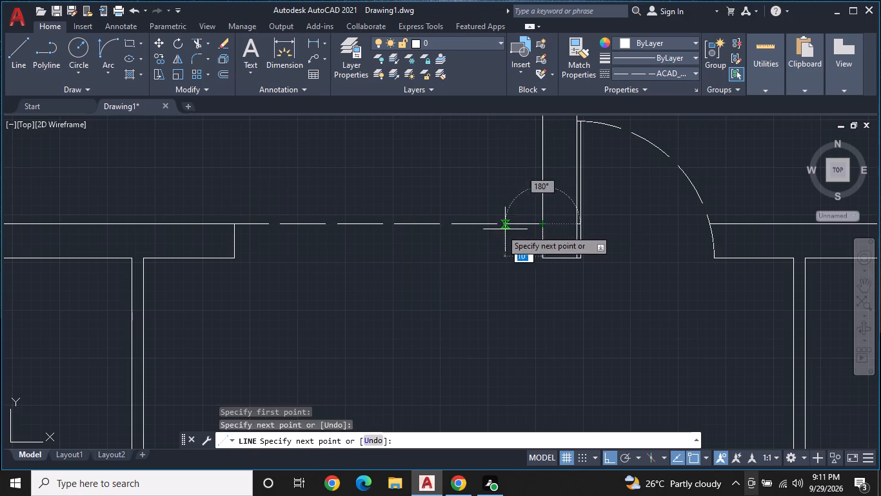
pyautogui.press('space')
pyautogui.moveTo(230, 259); pyautogui.dragTo(242, 261)
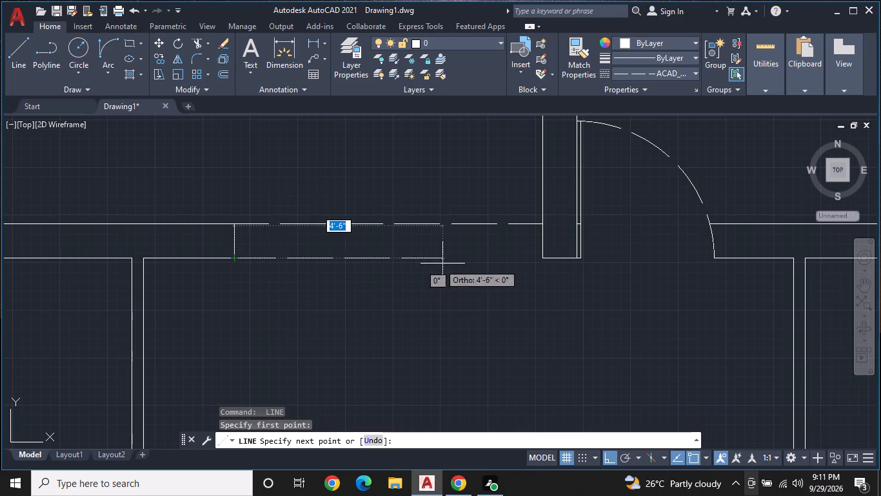
pyautogui.click(538, 259)
pyautogui.press('space')
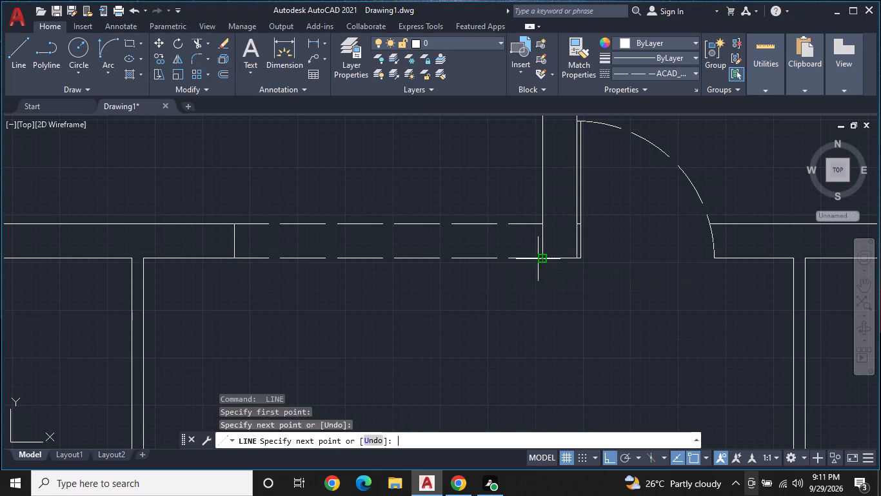
pyautogui.scroll(-2, 538, 258)
pyautogui.moveTo(538, 260); pyautogui.dragTo(568, 229, button='middle')
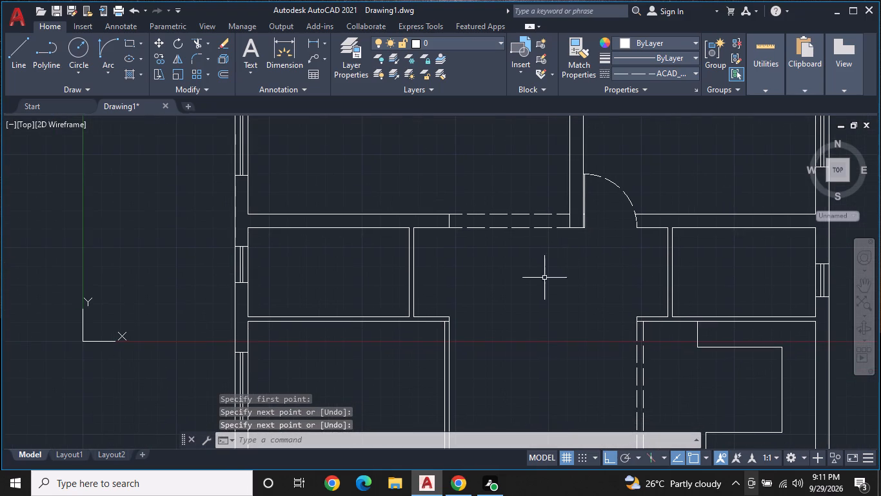
pyautogui.moveTo(539, 285); pyautogui.dragTo(547, 274, button='middle')
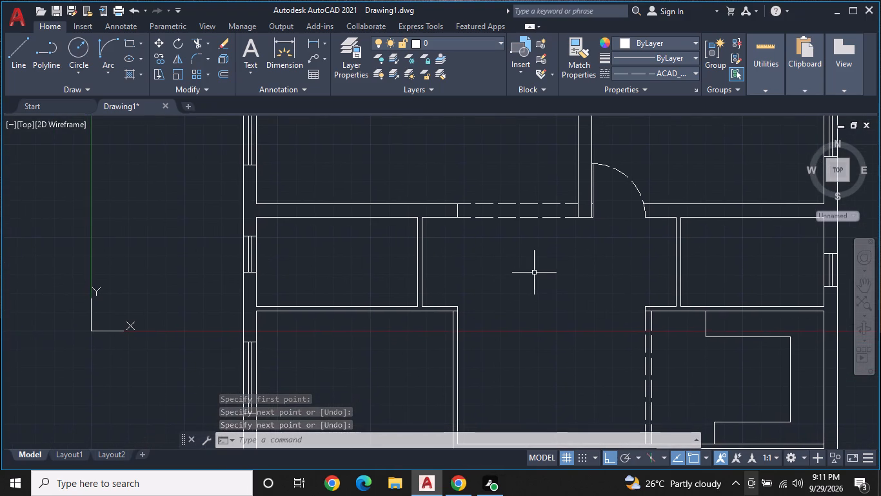
# Set the current linetype to ByLayer and draw a 5' vertical line from the hall opening's left wall end down to the partition corner.
pyautogui.click(21, 43)
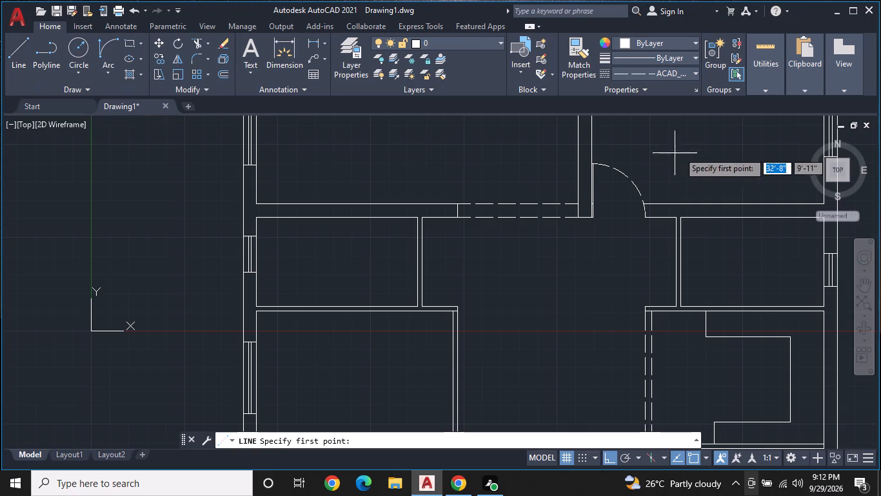
pyautogui.click(687, 70)
pyautogui.click(655, 88)
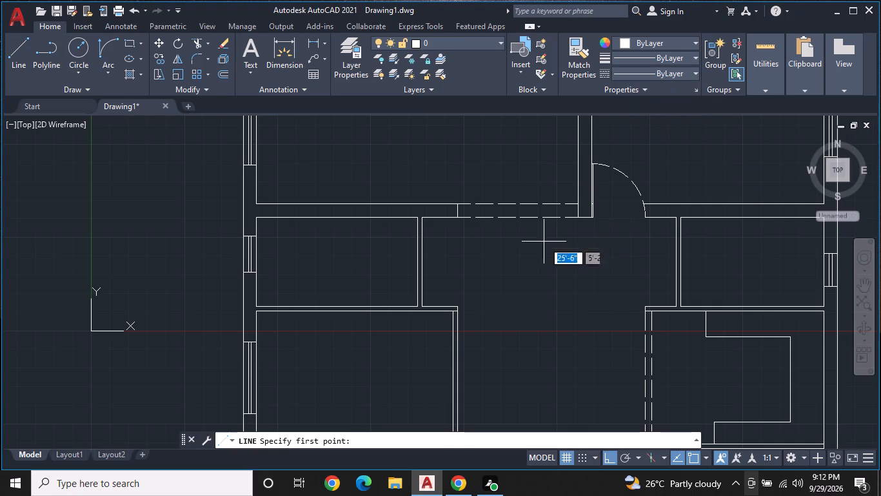
pyautogui.doubleClick(457, 216)
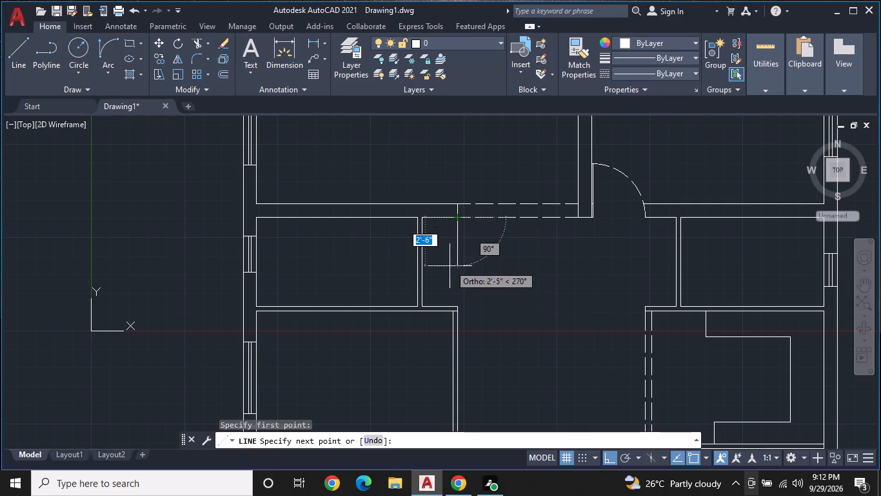
pyautogui.scroll(1, 453, 289)
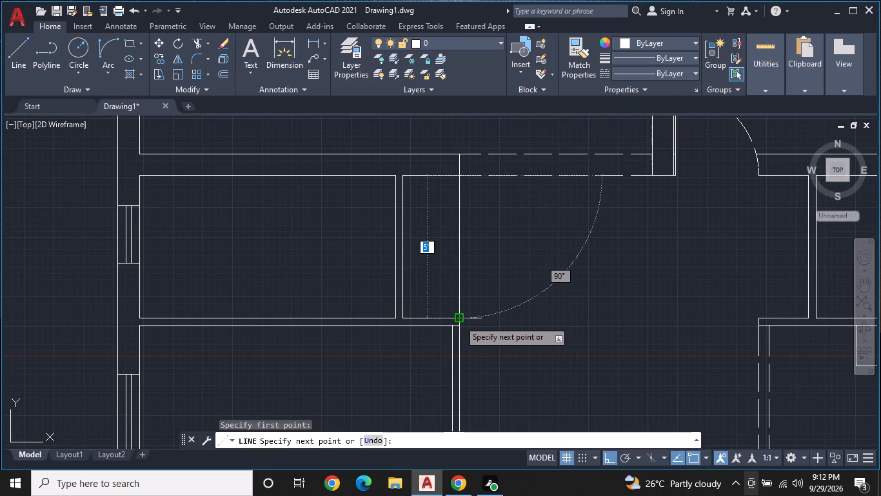
pyautogui.click(459, 320)
pyautogui.press('Escape')
# Draw a 3' line leftward from the partition corner along the horizontal partition's lower line.
pyautogui.scroll(-1, 500, 292)
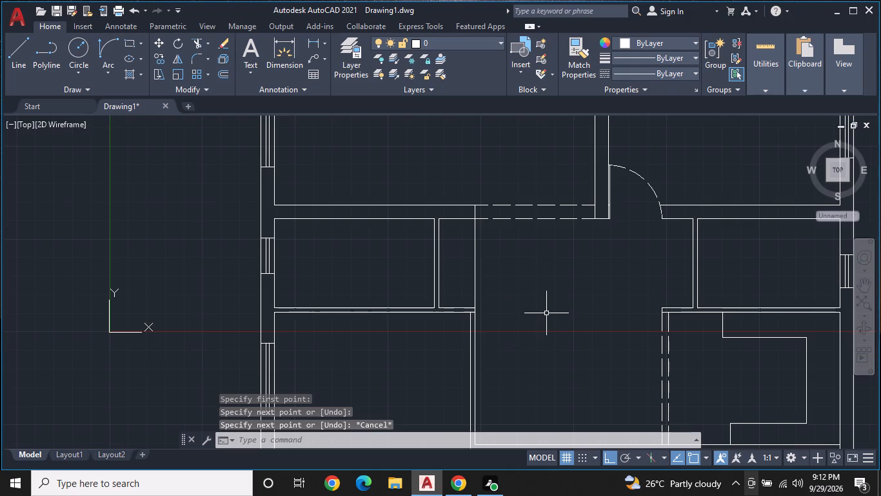
pyautogui.scroll(1, 508, 263)
pyautogui.moveTo(520, 225); pyautogui.dragTo(531, 189, button='middle')
pyautogui.scroll(-1, 533, 185)
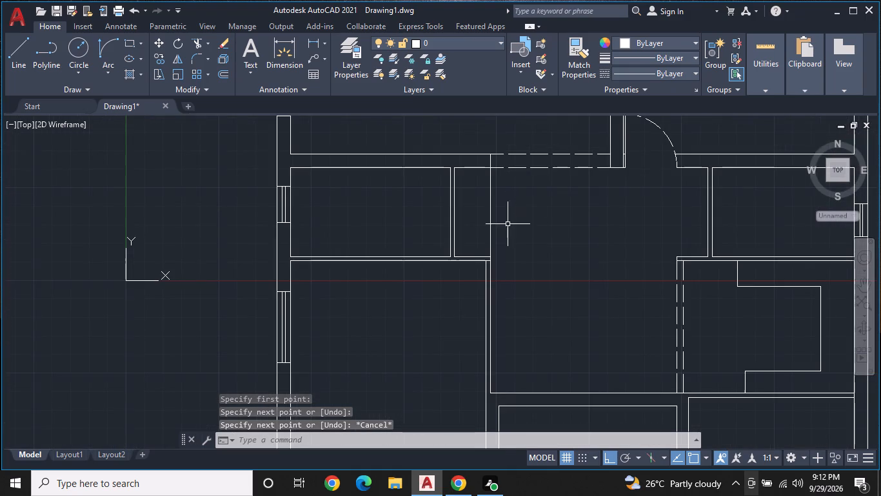
pyautogui.moveTo(508, 225); pyautogui.dragTo(513, 190, button='middle')
pyautogui.scroll(1, 500, 249)
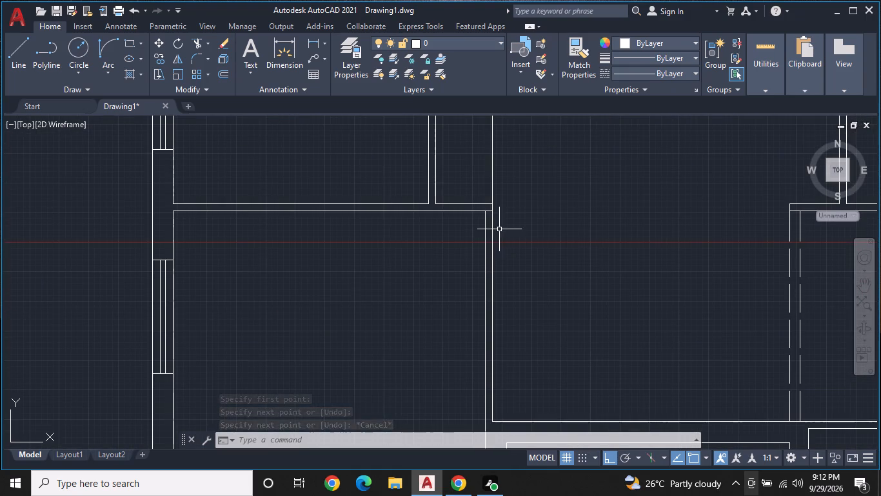
pyautogui.press('space')
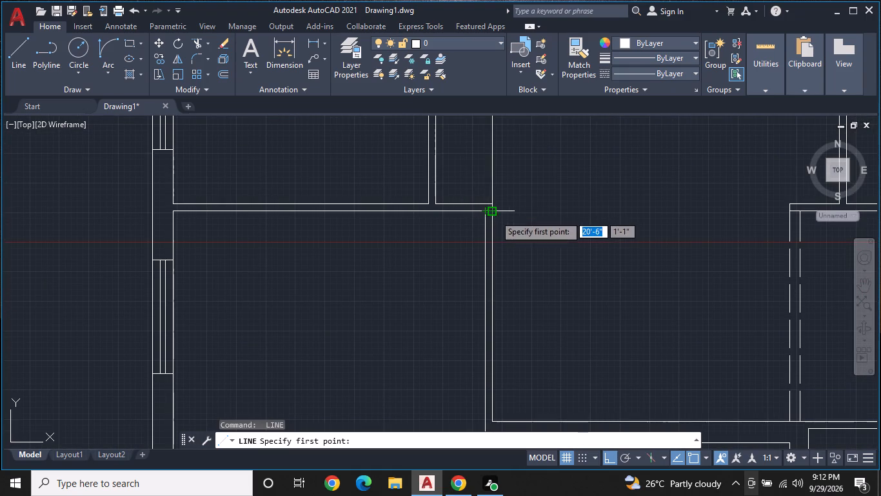
pyautogui.scroll(2, 497, 215)
pyautogui.click(484, 208)
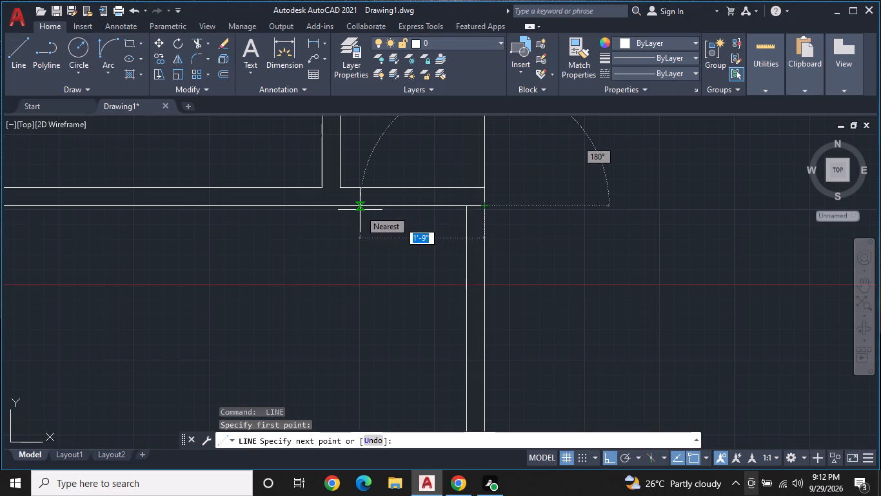
pyautogui.write("3'")
pyautogui.press('Return')
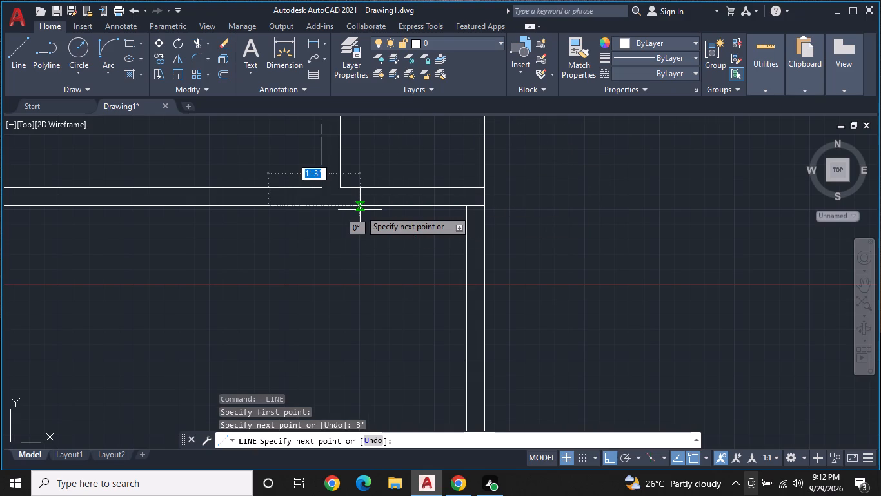
pyautogui.press('space')
# Draw a 3' line downward from the same partition corner along the vertical partition's right-hand line.
pyautogui.press('space')
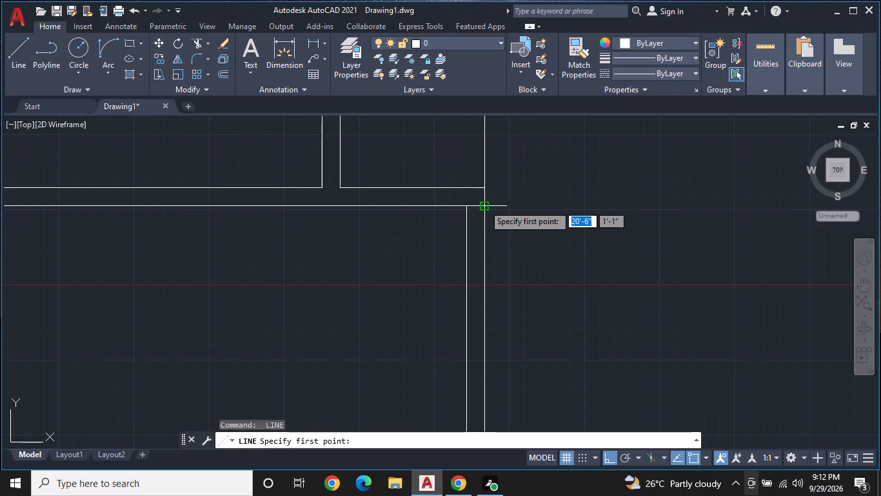
pyautogui.click(484, 205)
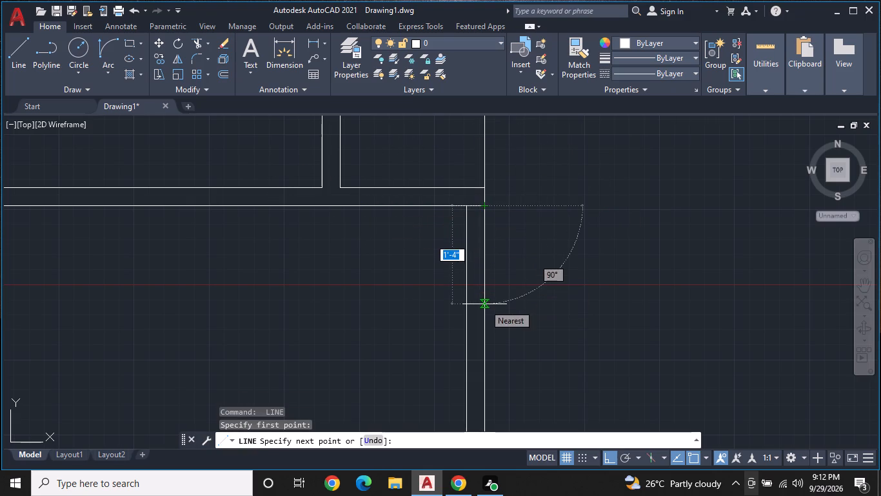
pyautogui.write("3'")
pyautogui.press('Return')
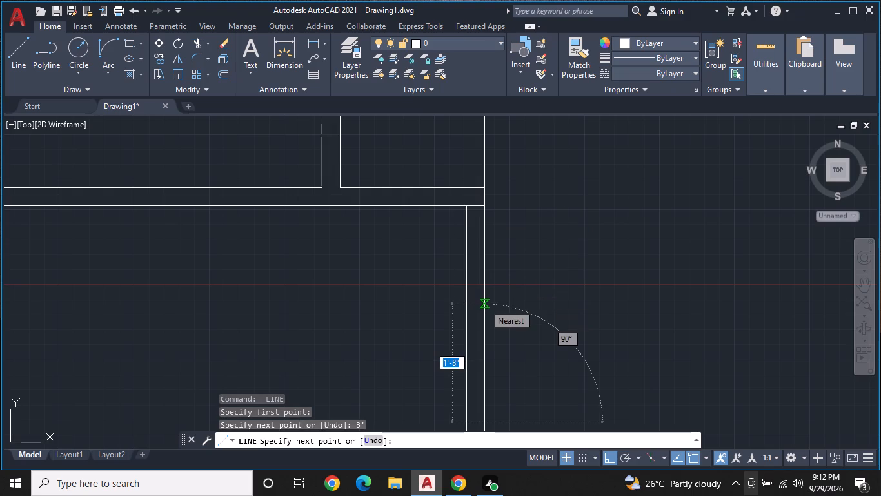
pyautogui.scroll(-2, 555, 279)
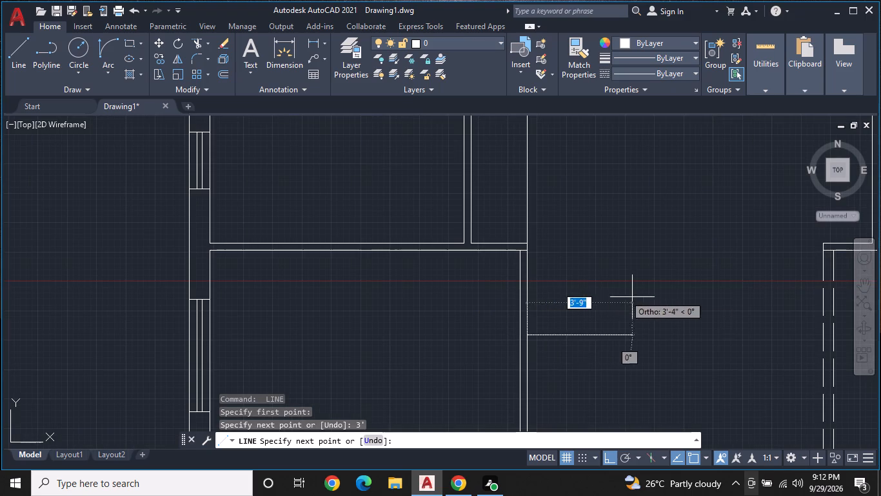
pyautogui.press('space')
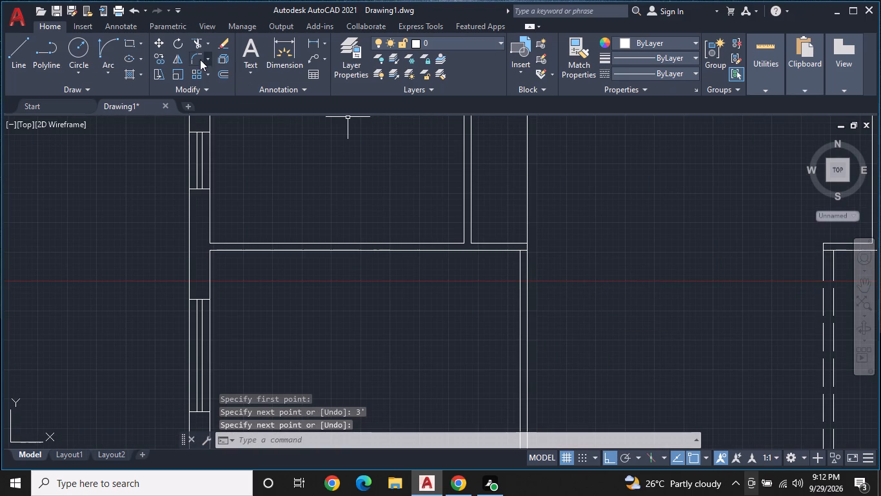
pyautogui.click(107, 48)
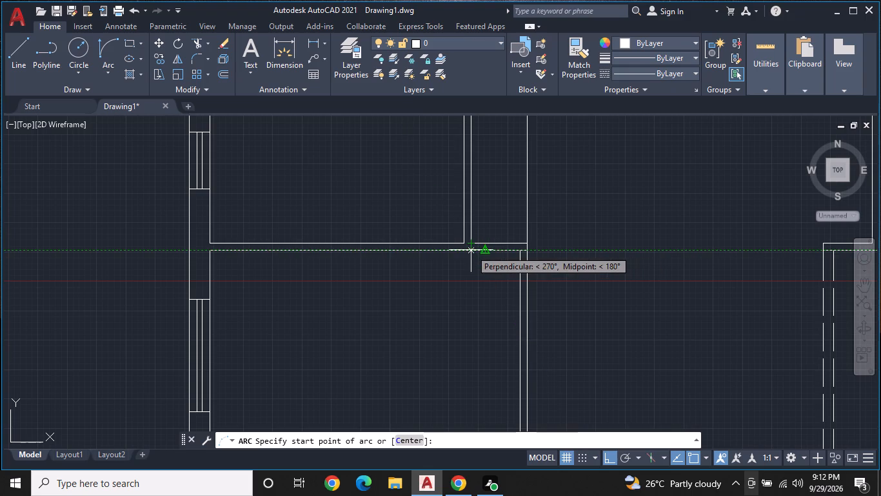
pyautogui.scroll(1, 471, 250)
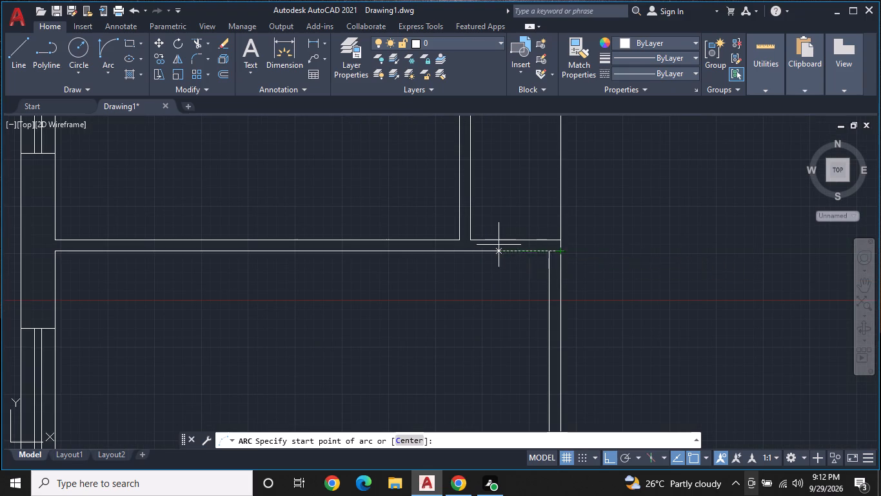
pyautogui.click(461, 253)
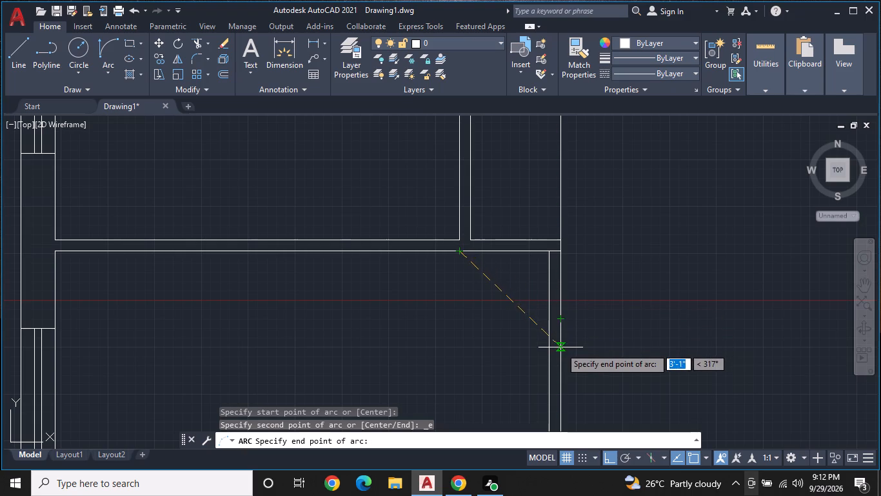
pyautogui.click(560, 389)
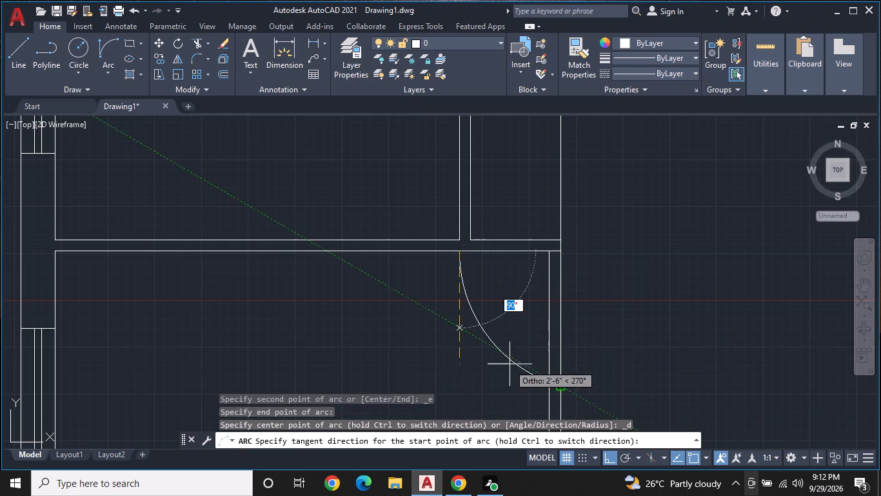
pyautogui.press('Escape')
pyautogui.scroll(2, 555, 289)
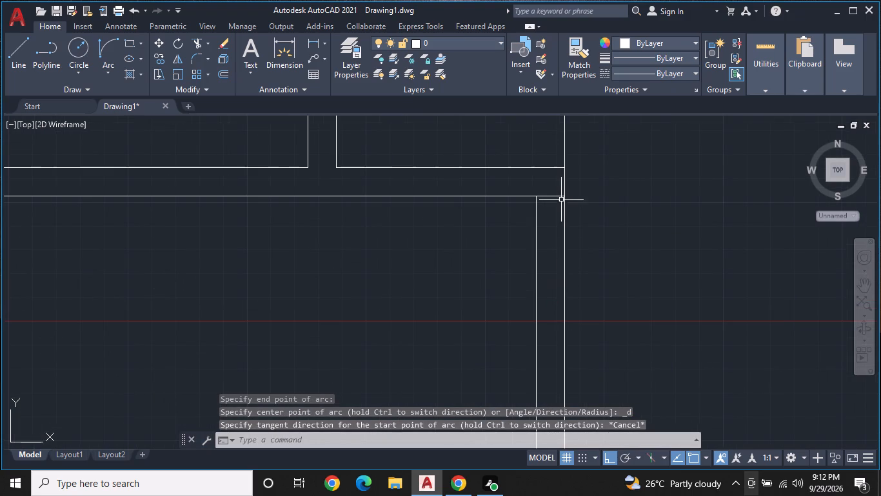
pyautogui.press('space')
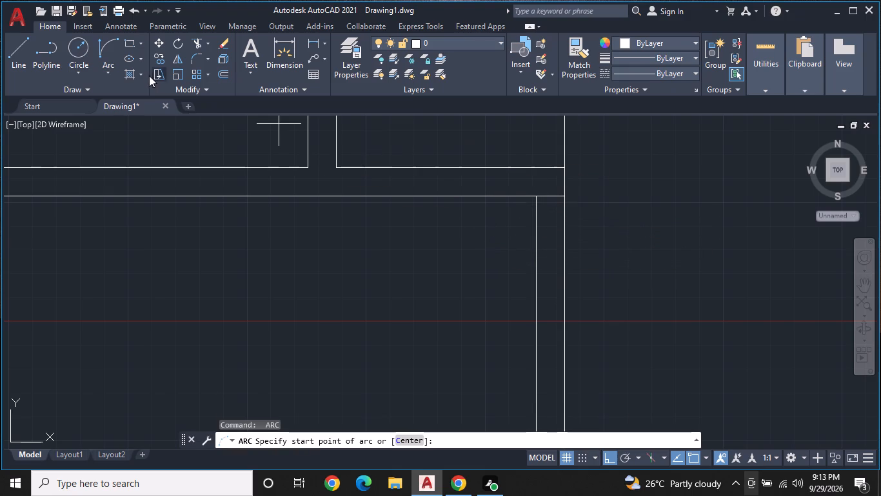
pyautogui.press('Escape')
# Draw the 3' line again from the partition corner leftward along the horizontal partition's lower line.
pyautogui.click(19, 52)
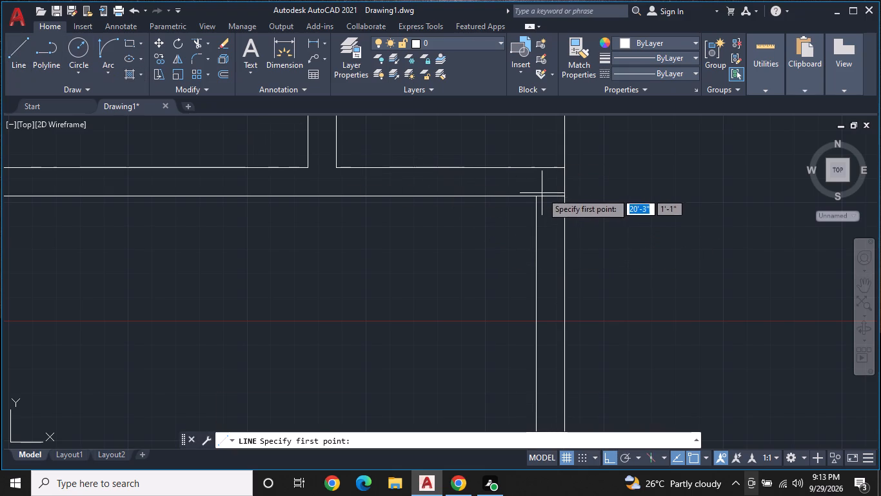
pyautogui.click(564, 196)
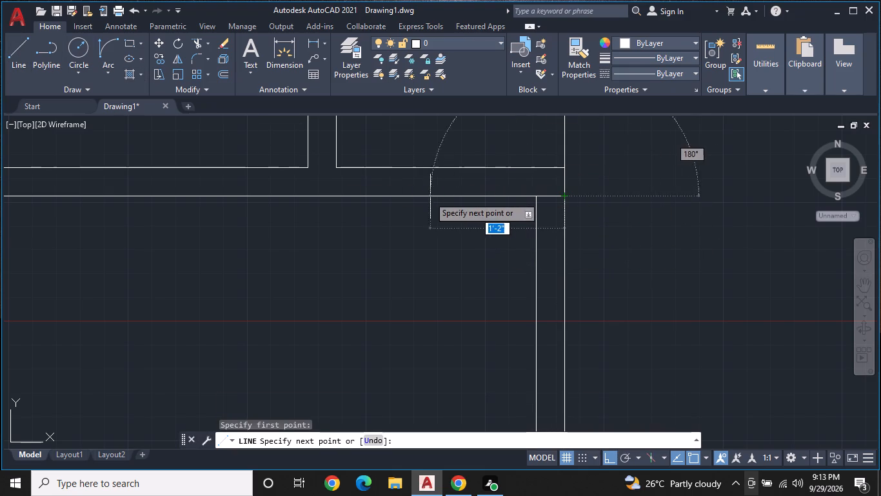
pyautogui.write("3'")
pyautogui.press('Return')
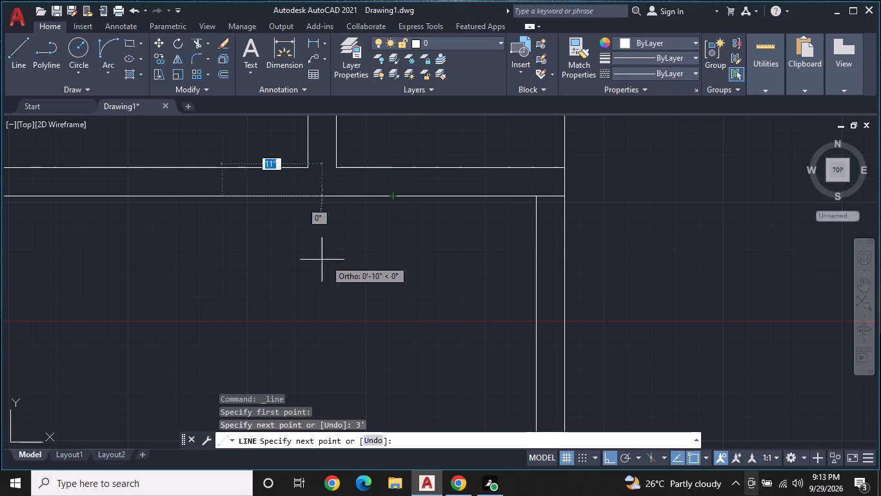
pyautogui.press('Escape')
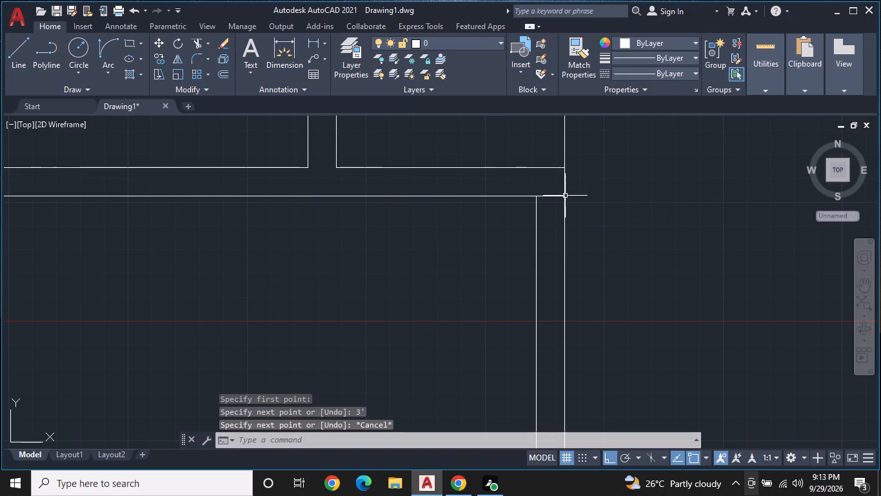
# Draw the 3' line again from the partition corner downward along the vertical partition's right-hand line.
pyautogui.press('space')
pyautogui.click(561, 197)
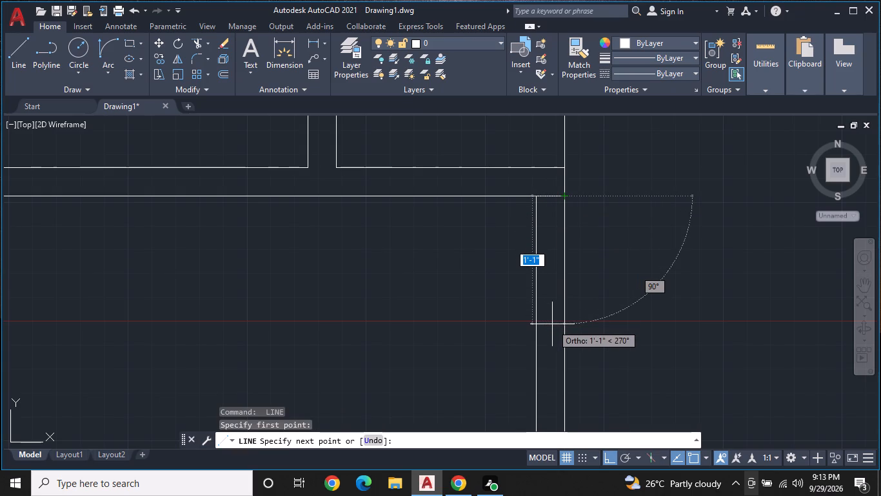
pyautogui.write("3'")
pyautogui.press('Return')
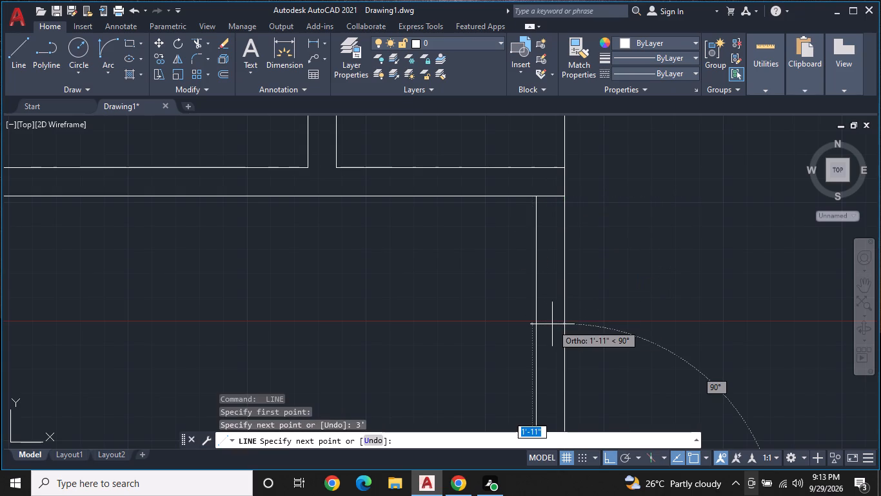
pyautogui.scroll(-2, 555, 342)
pyautogui.moveTo(562, 344); pyautogui.dragTo(571, 276, button='middle')
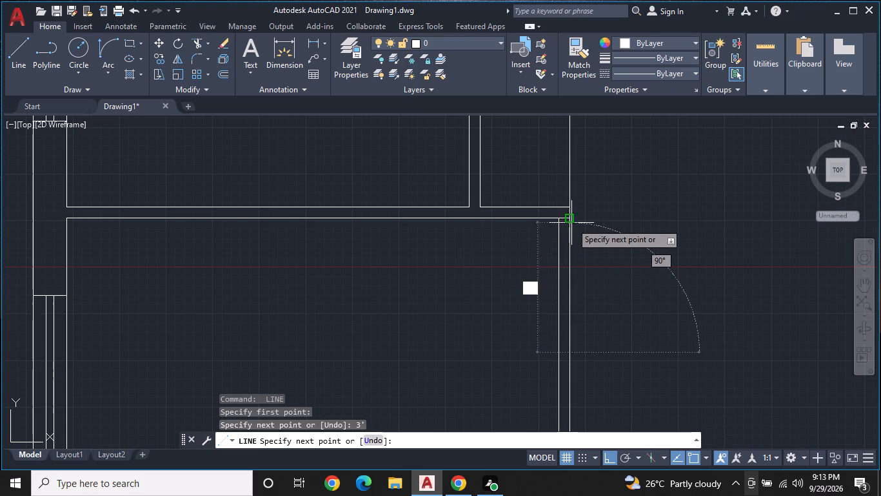
pyautogui.press('space')
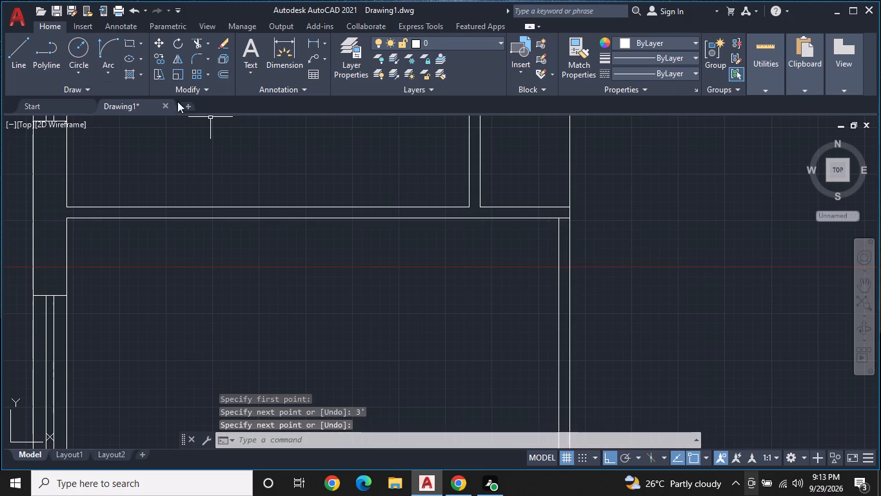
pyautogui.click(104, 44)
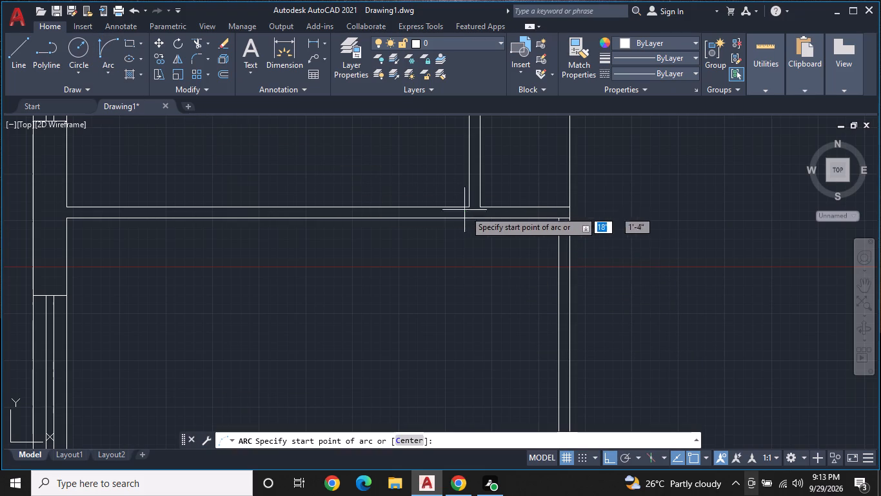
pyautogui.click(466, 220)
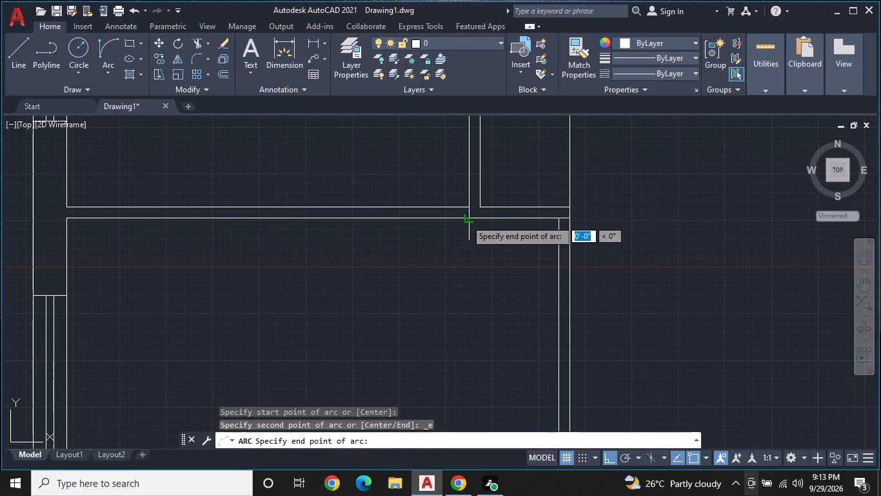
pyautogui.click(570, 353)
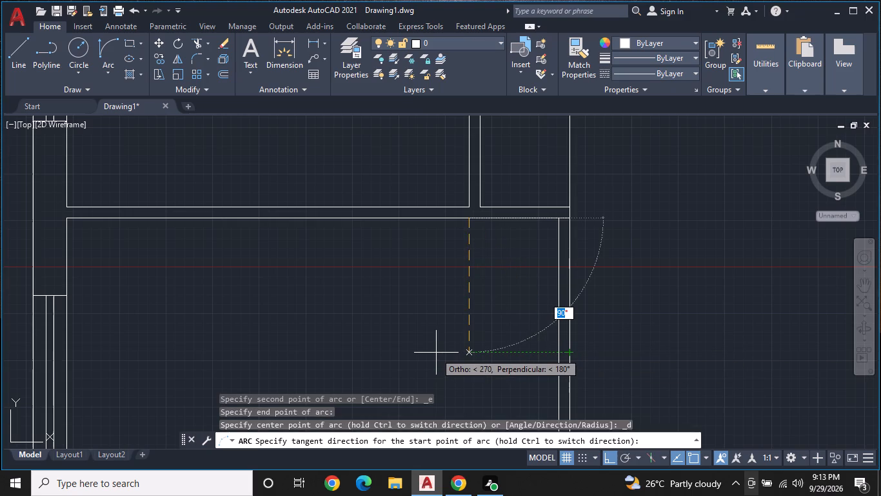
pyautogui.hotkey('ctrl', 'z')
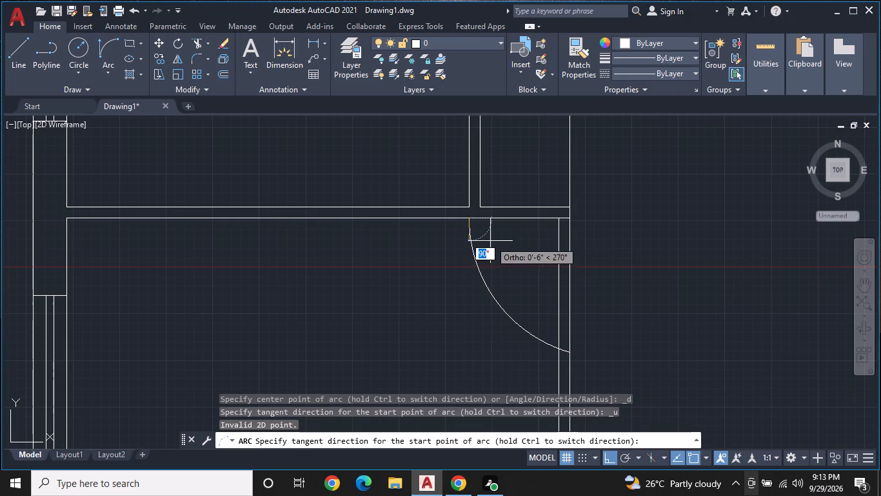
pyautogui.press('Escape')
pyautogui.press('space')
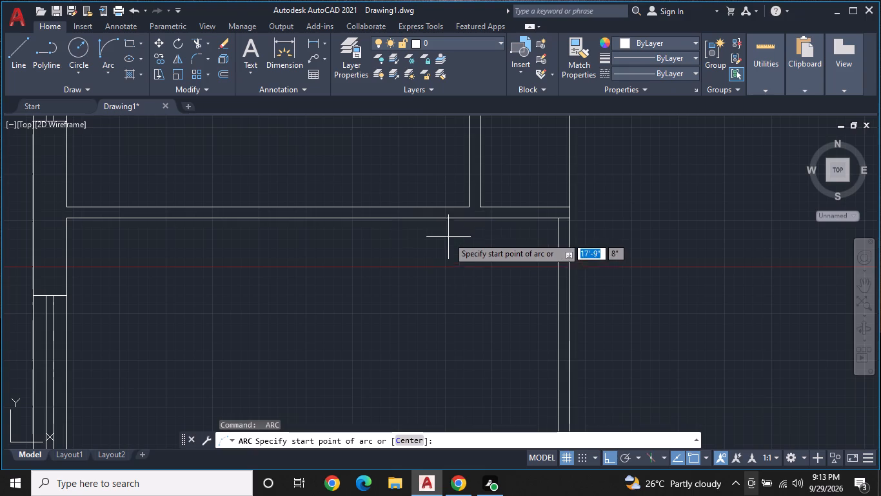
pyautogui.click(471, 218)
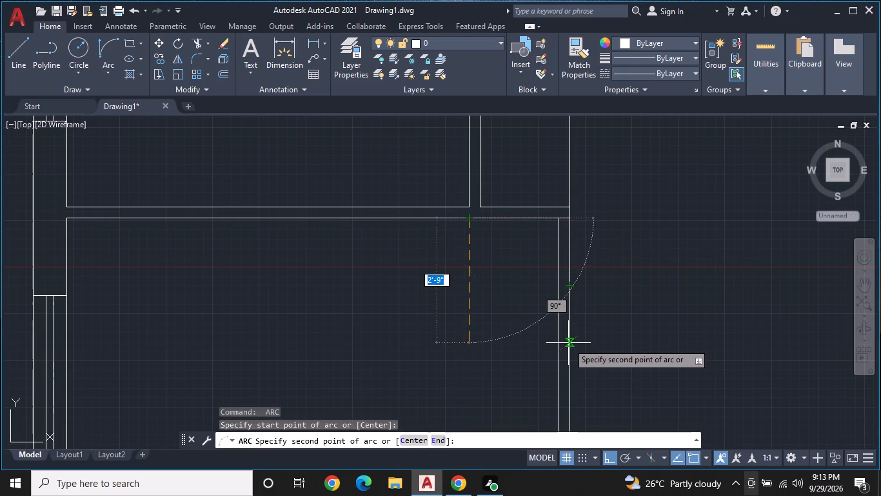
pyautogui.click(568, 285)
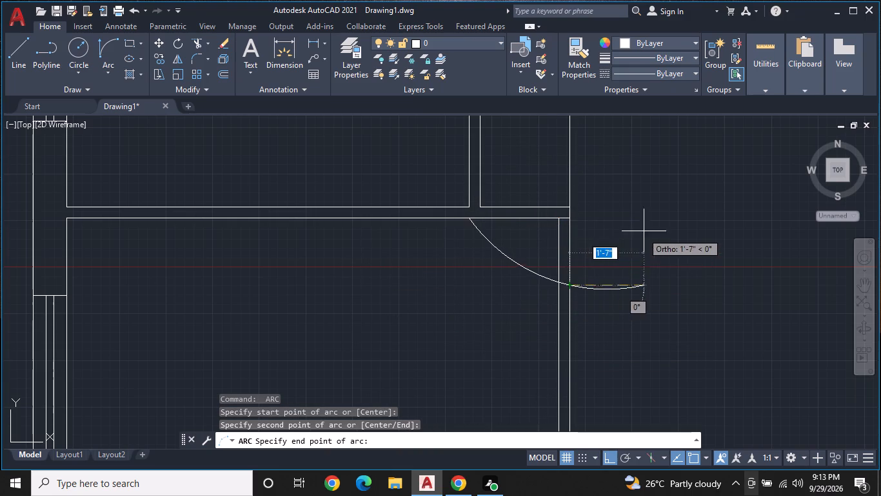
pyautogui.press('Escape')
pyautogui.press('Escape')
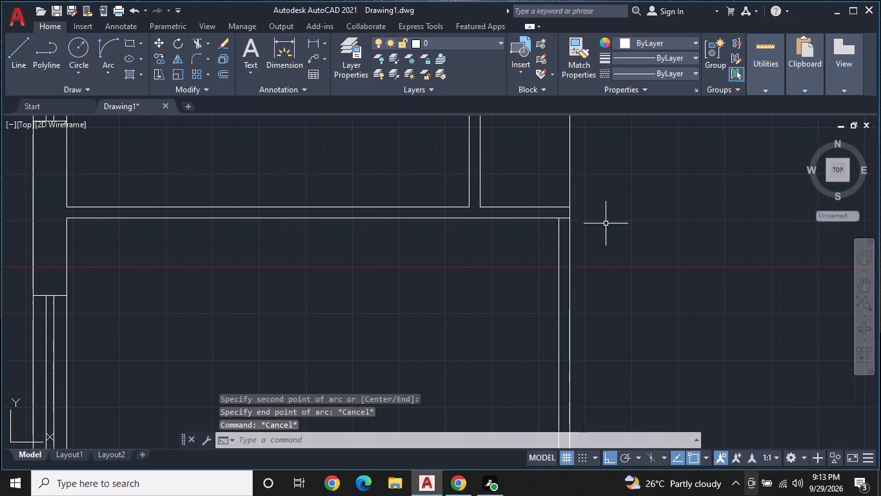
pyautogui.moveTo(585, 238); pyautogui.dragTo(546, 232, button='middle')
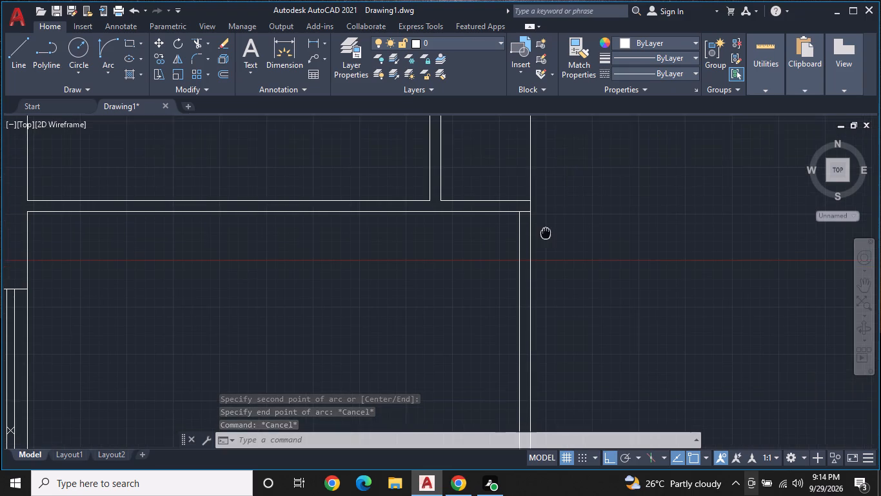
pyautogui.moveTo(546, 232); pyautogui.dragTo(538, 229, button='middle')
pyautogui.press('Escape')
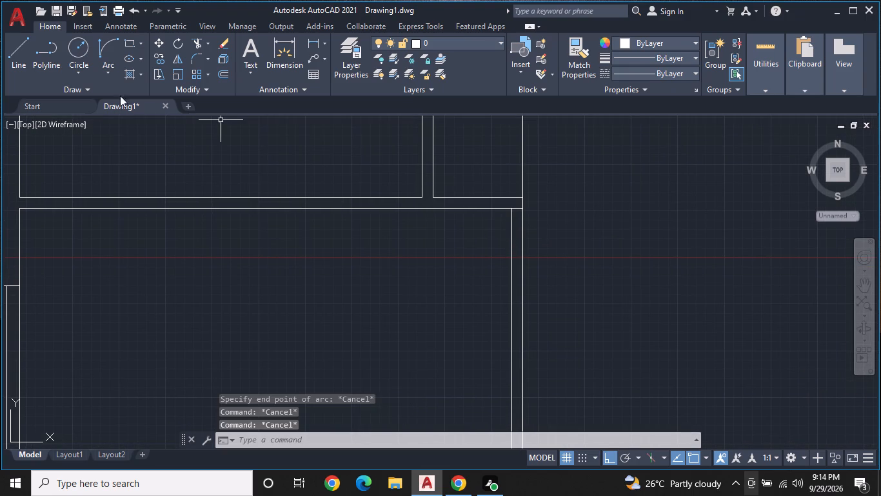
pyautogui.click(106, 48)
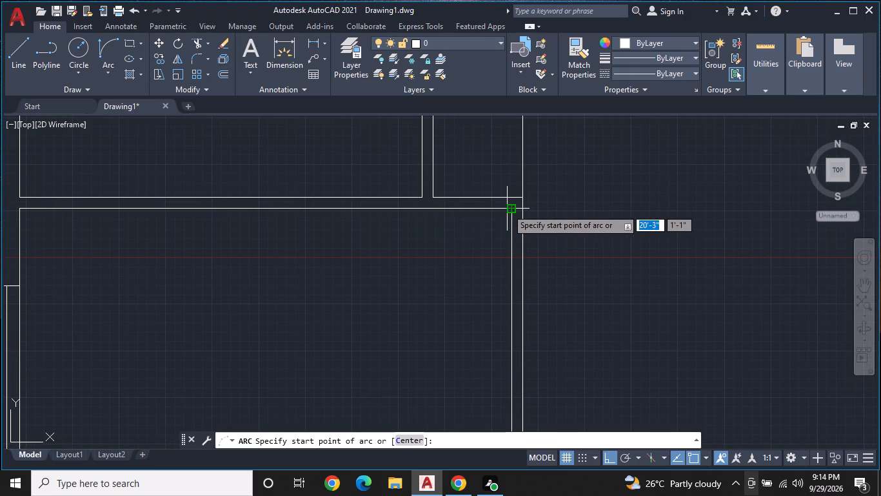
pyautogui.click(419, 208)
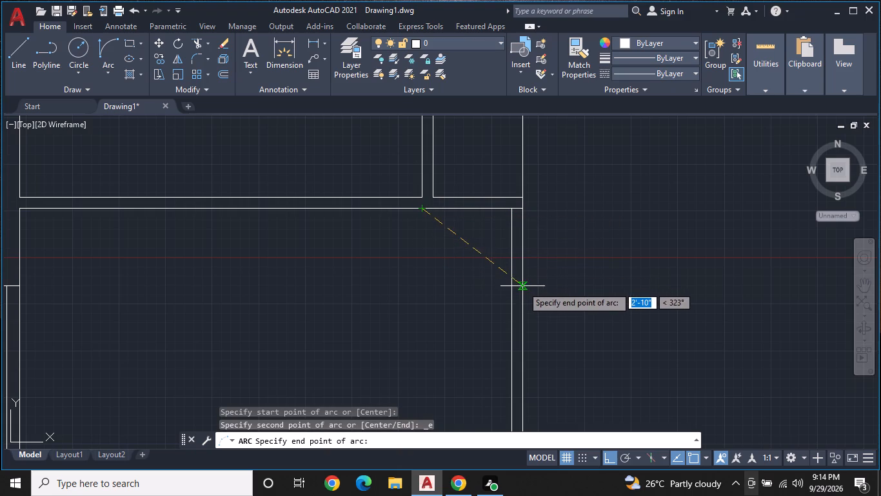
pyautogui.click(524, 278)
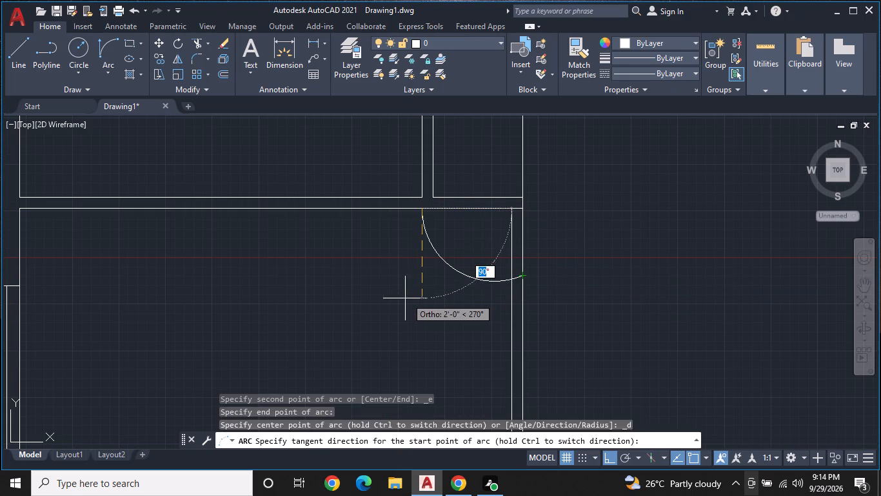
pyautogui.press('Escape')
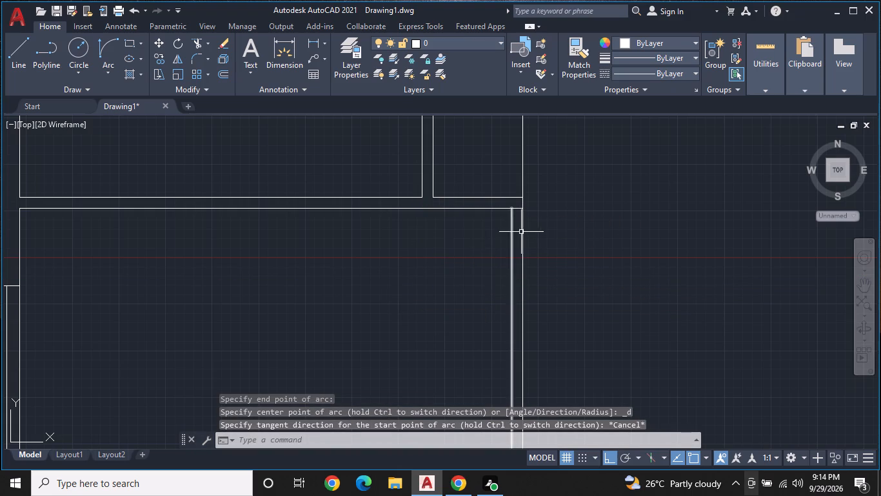
# Draw a 3' line downward from the partition corner along the vertical partition's right-hand line.
pyautogui.click(15, 52)
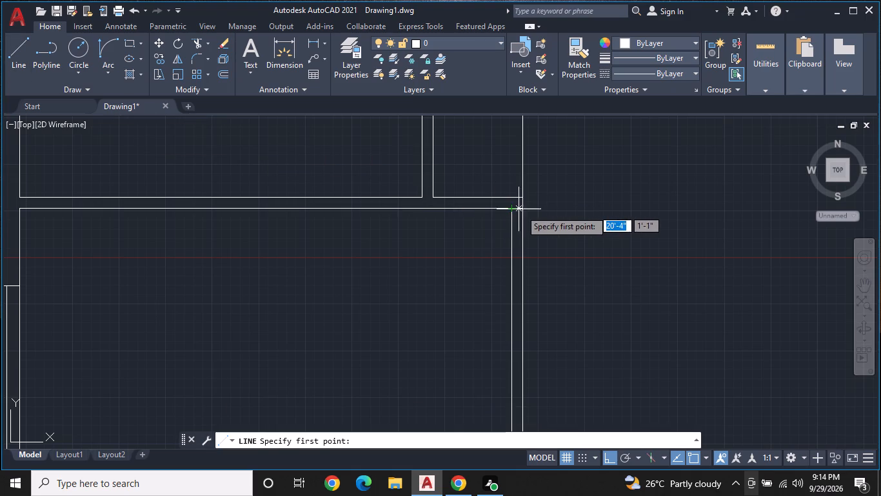
pyautogui.click(526, 208)
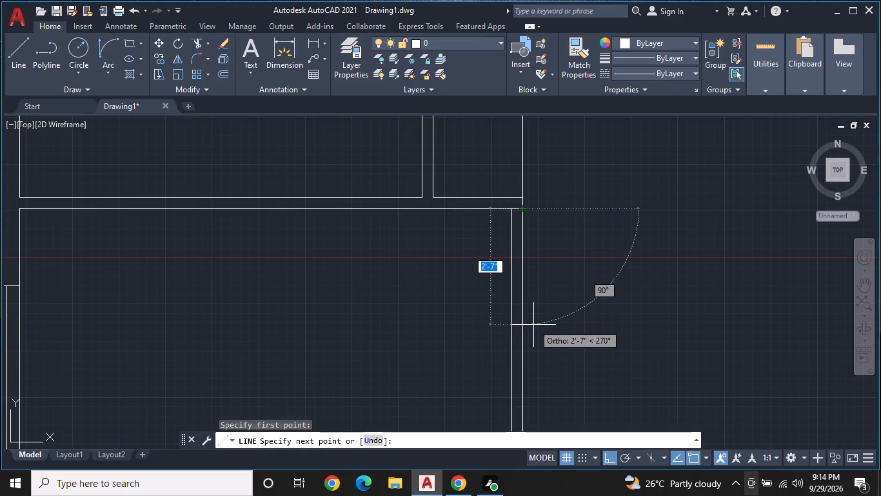
pyautogui.write("3'")
pyautogui.press('Return')
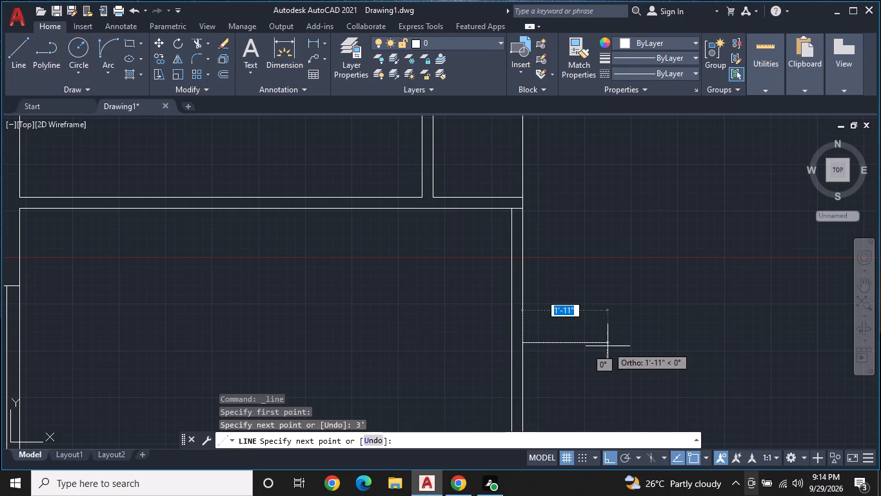
pyautogui.press('Escape')
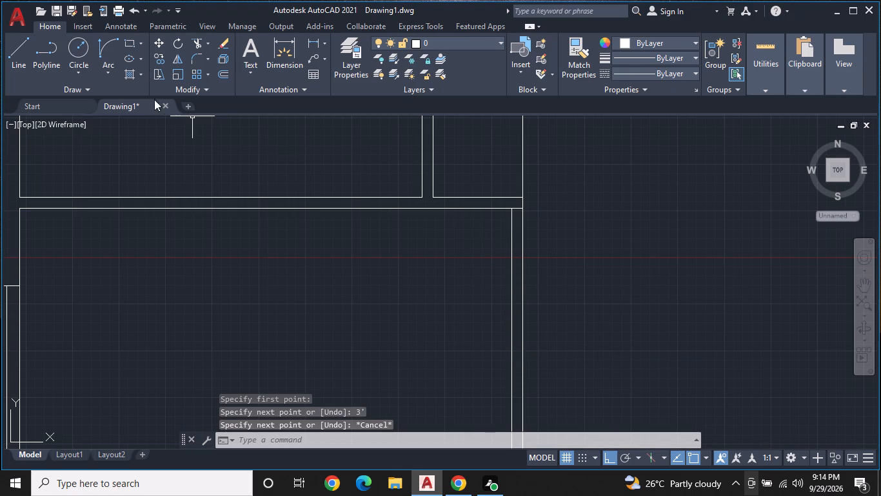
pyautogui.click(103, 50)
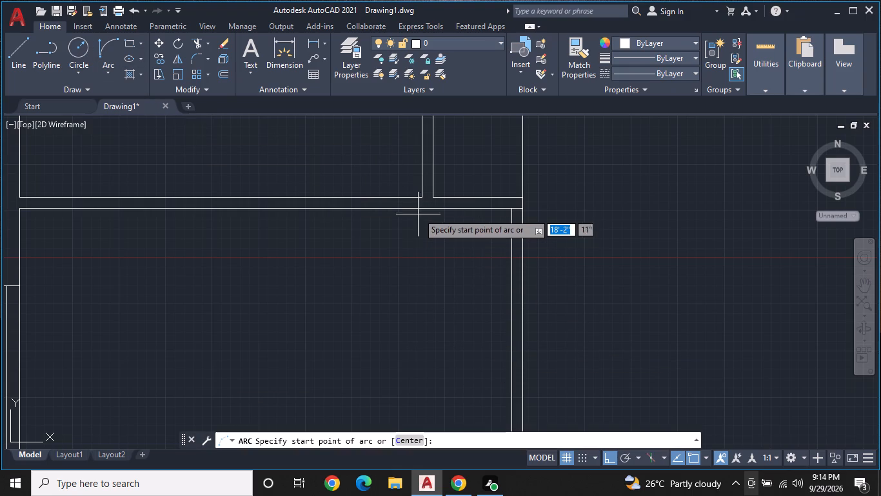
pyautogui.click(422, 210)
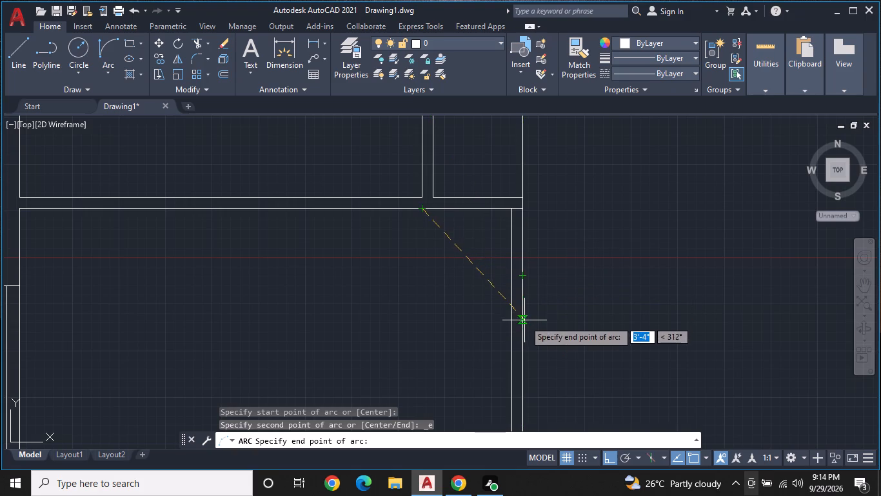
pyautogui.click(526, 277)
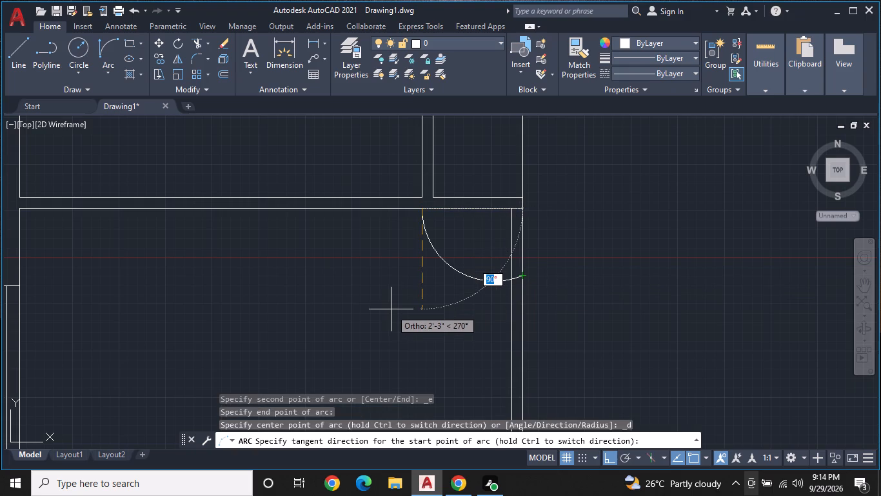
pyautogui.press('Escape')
# Draw the 3' line again from the partition corner down the vertical partition's right-hand line, continuing with a short rightward segment from its lower end.
pyautogui.moveTo(475, 266); pyautogui.dragTo(444, 231, button='middle')
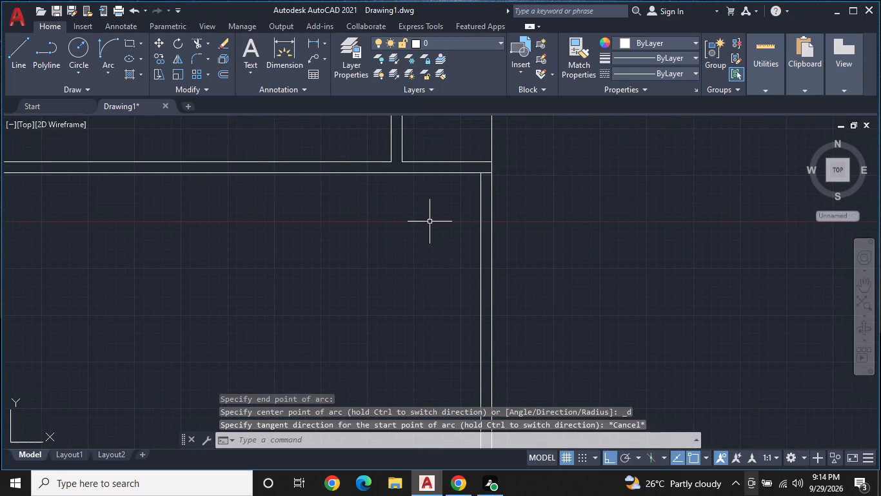
pyautogui.click(19, 65)
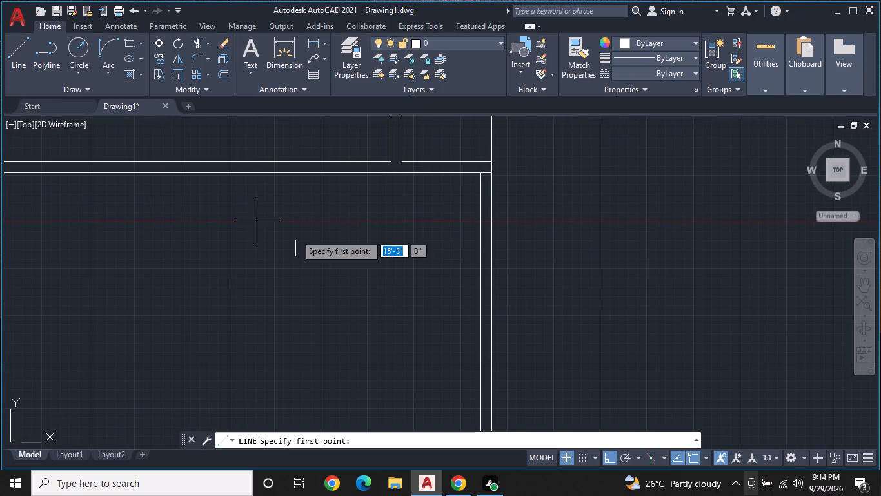
pyautogui.click(492, 173)
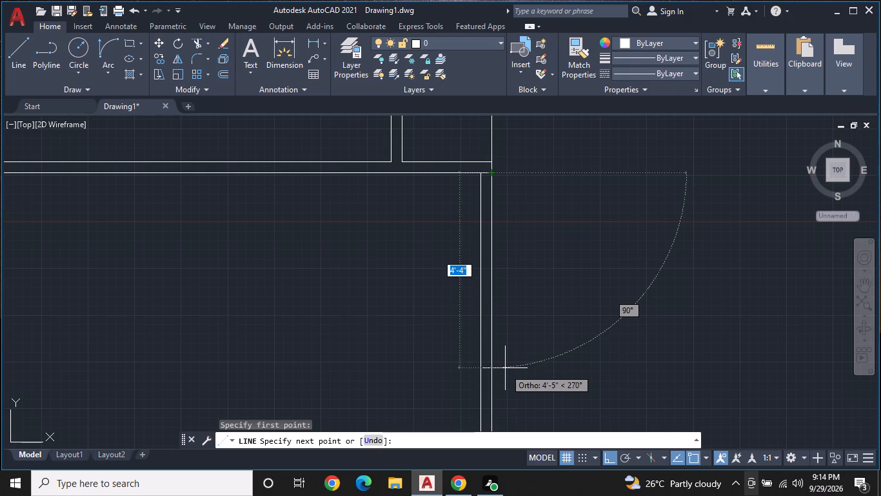
pyautogui.write("3'")
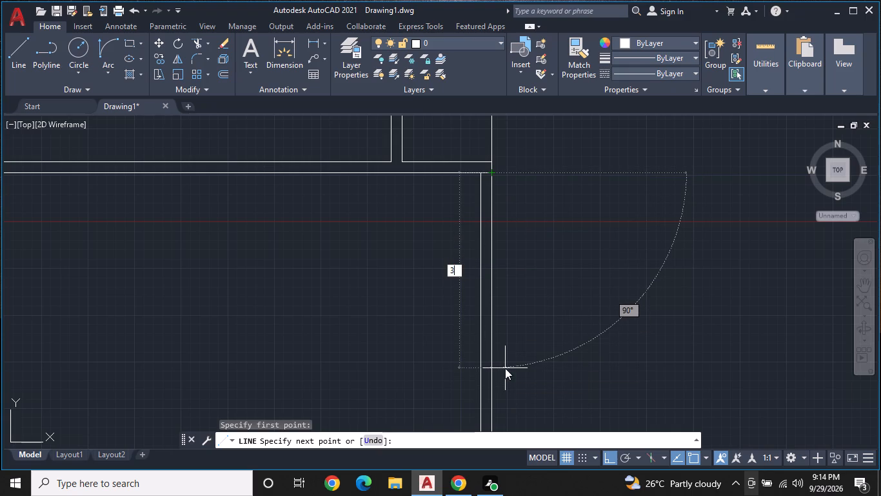
pyautogui.press('Return')
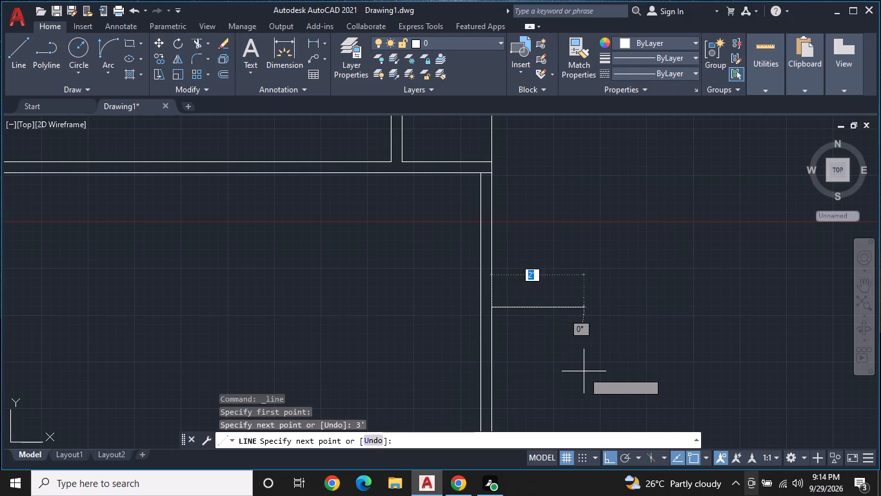
pyautogui.click(571, 367)
pyautogui.press('Escape')
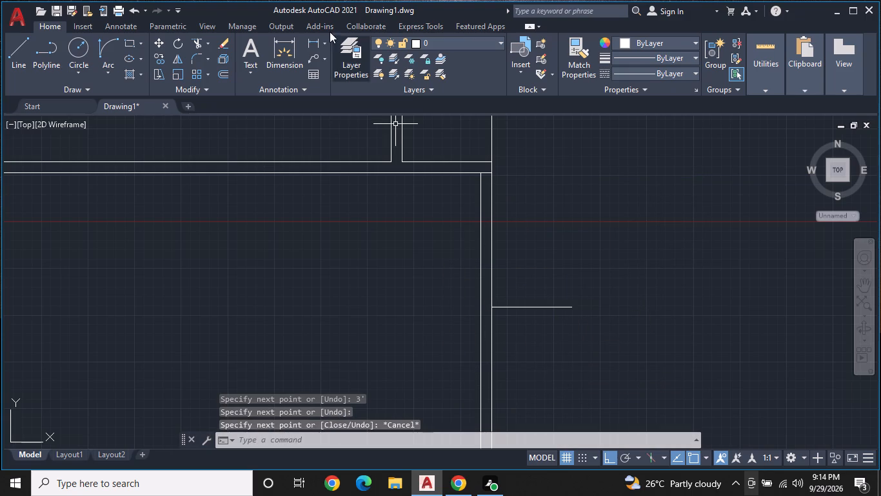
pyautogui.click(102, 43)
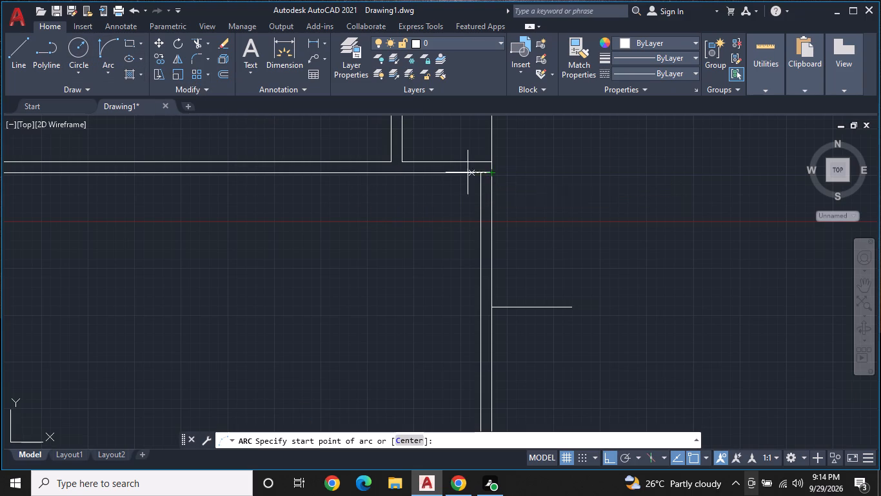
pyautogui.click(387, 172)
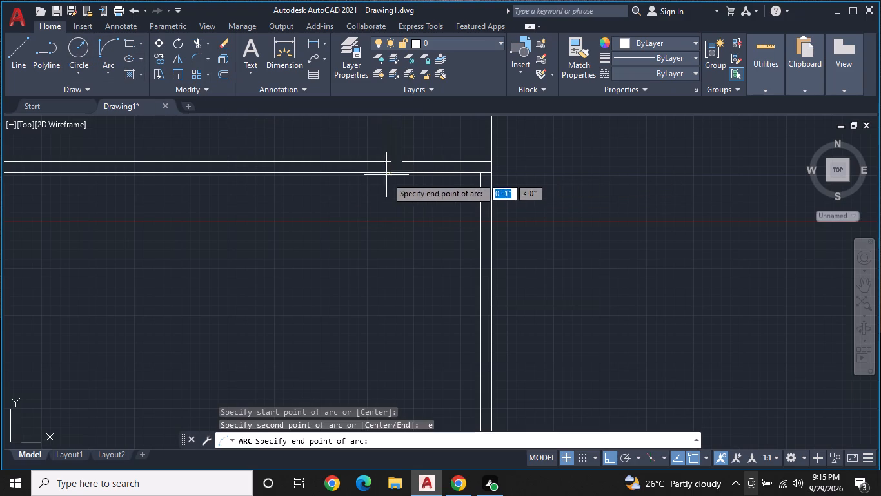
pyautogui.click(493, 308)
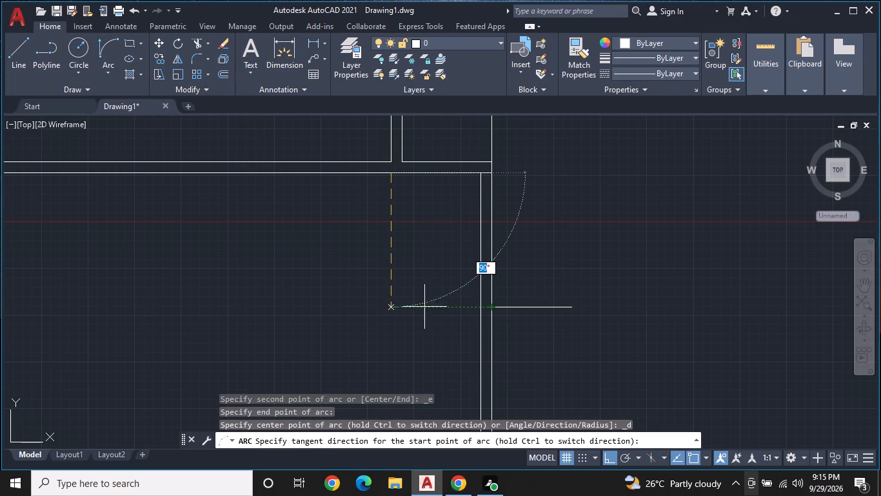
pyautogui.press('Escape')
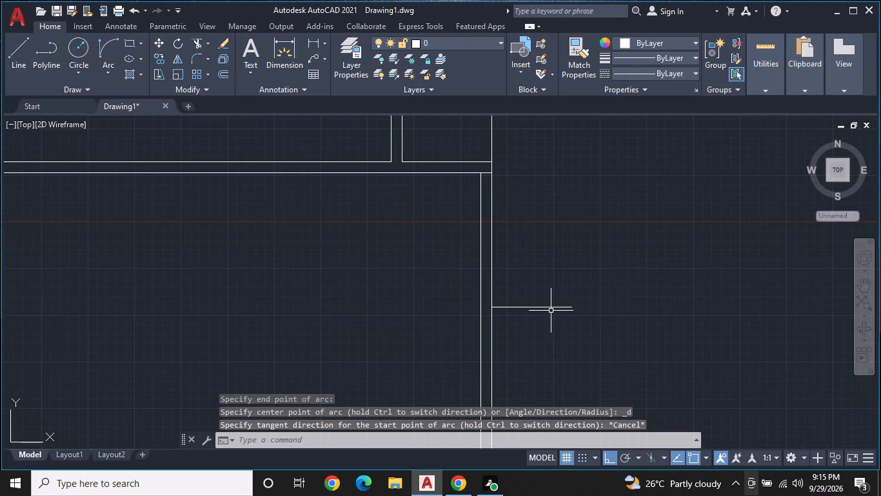
# Erase the short horizontal segment projecting rightward from the vertical partition.
pyautogui.click(551, 305)
pyautogui.rightClick(551, 304)
pyautogui.click(531, 324)
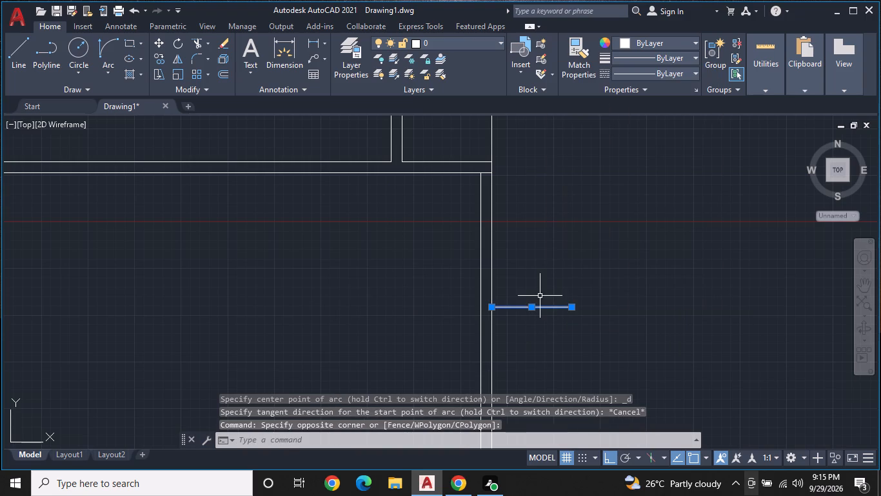
pyautogui.rightClick(541, 294)
pyautogui.click(580, 233)
pyautogui.press('Escape')
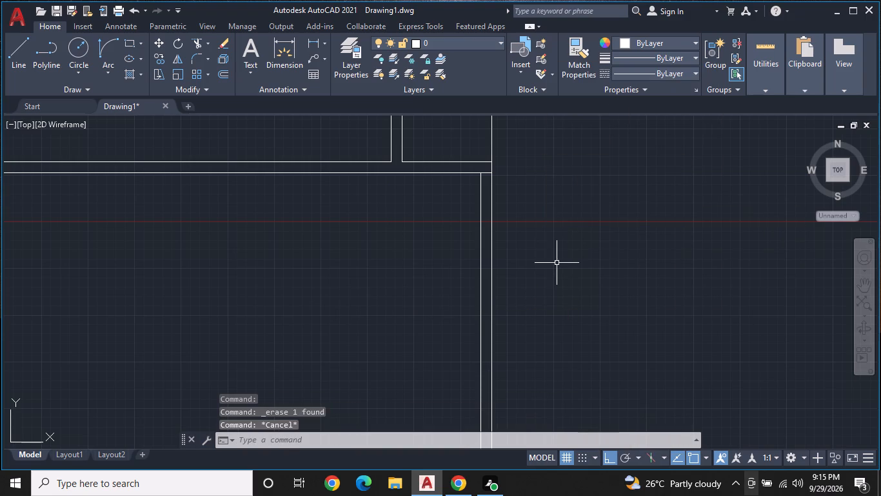
# Draw a 3' line rightward and a connected 3' line upward in the empty space right of the vertical partition.
pyautogui.click(19, 53)
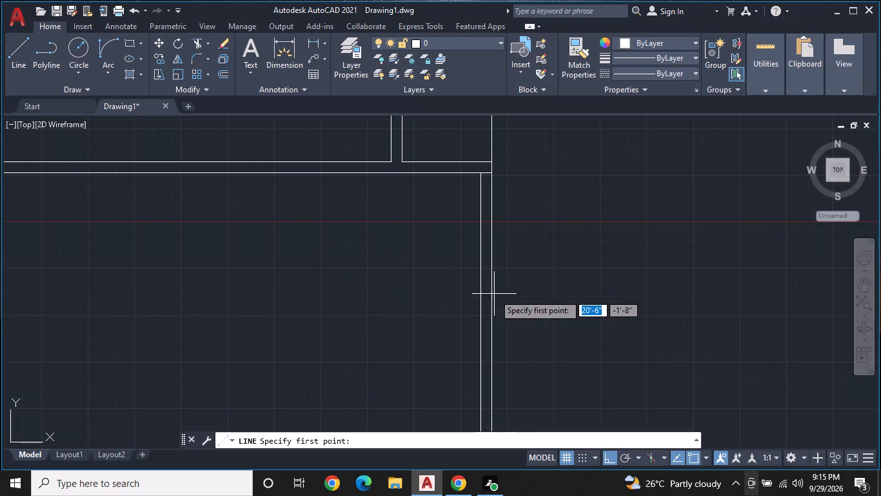
pyautogui.click(530, 280)
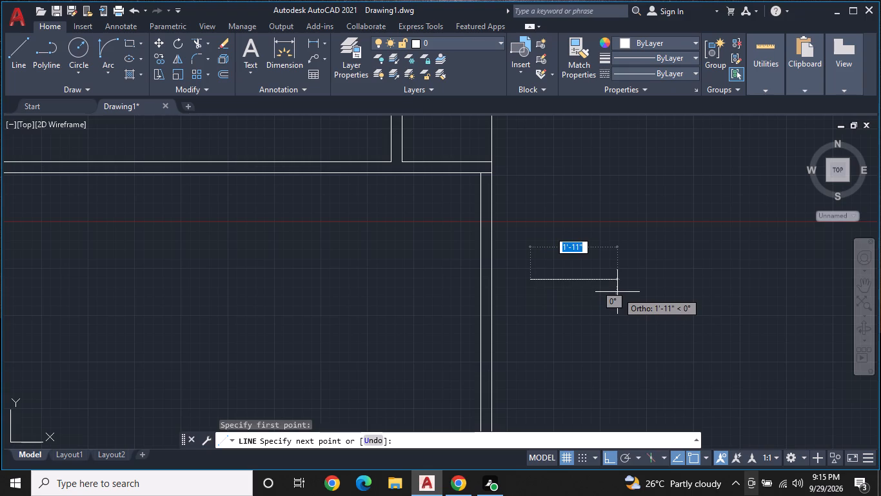
pyautogui.press('3')
pyautogui.press("'")
pyautogui.press('Return')
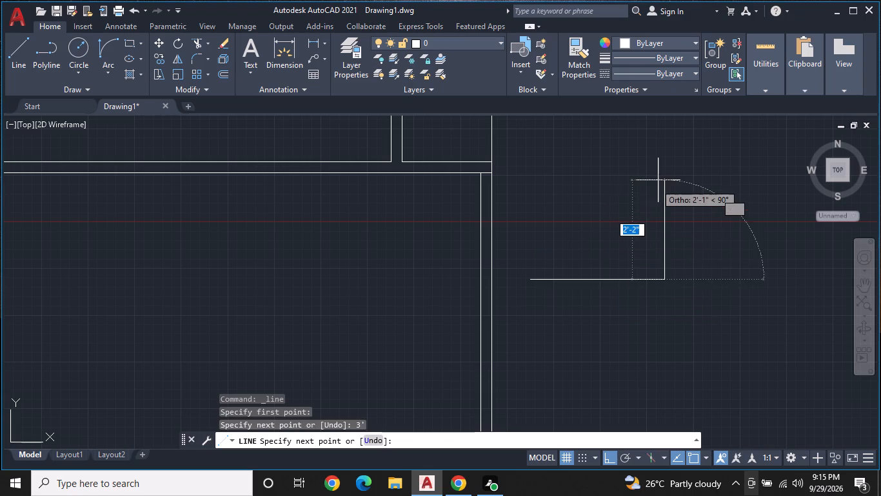
pyautogui.write("3'")
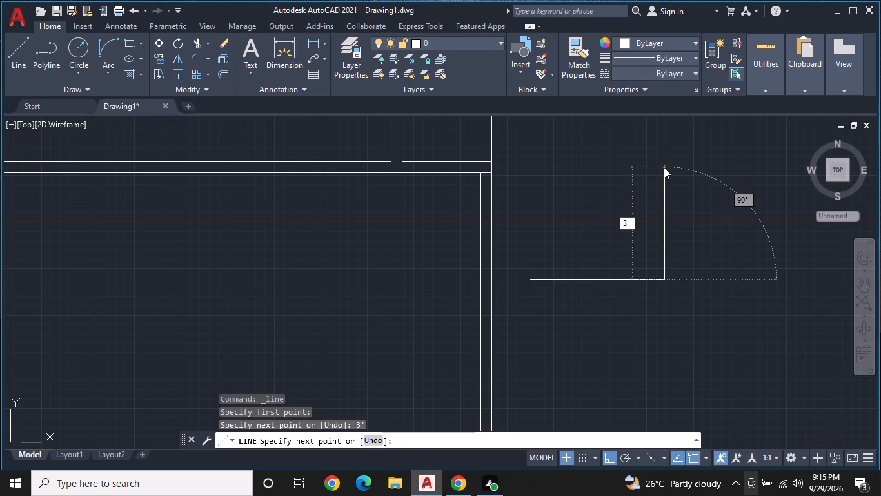
pyautogui.press('Return')
pyautogui.press('Escape')
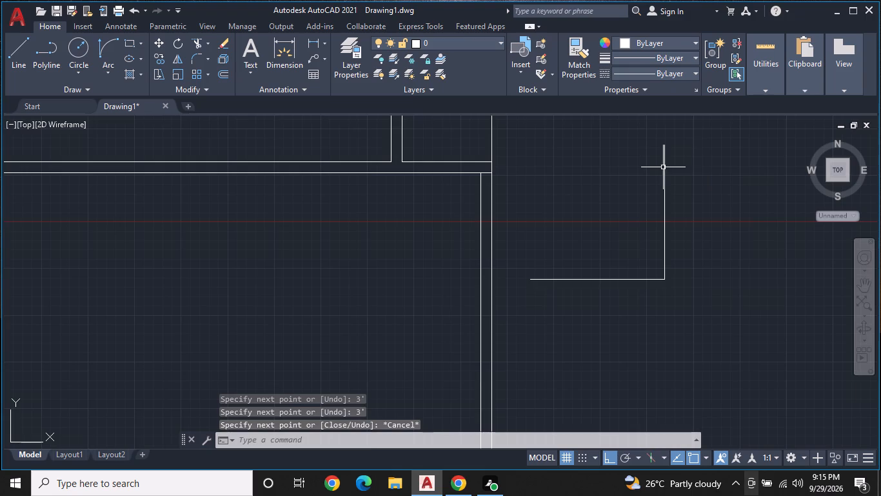
pyautogui.scroll(1, 663, 167)
pyautogui.middleClick(655, 227)
pyautogui.scroll(-1, 652, 231)
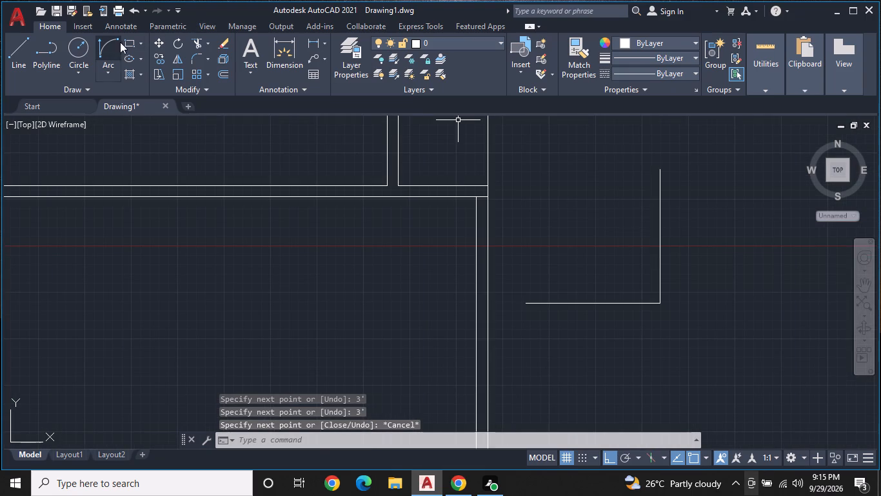
# Draw a quarter-circle door swing arc between the free ends of the two 3' lines, starting horizontally from the vertical line's upper end.
pyautogui.click(104, 45)
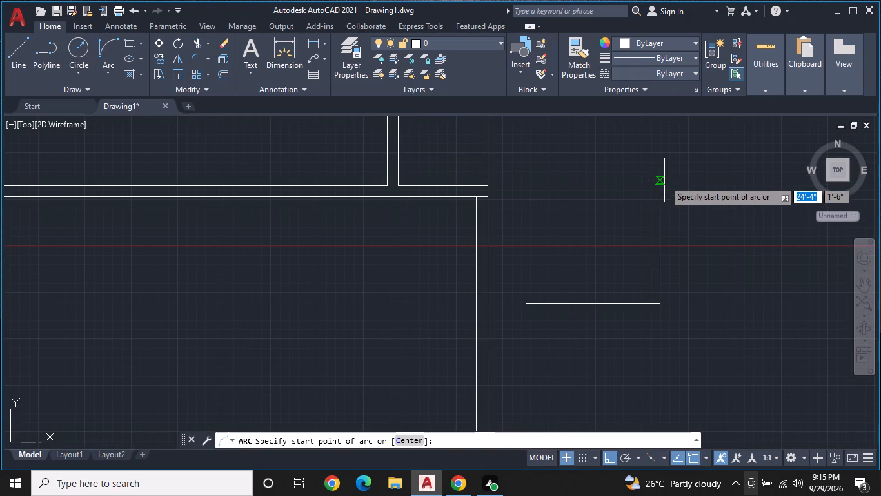
pyautogui.click(661, 170)
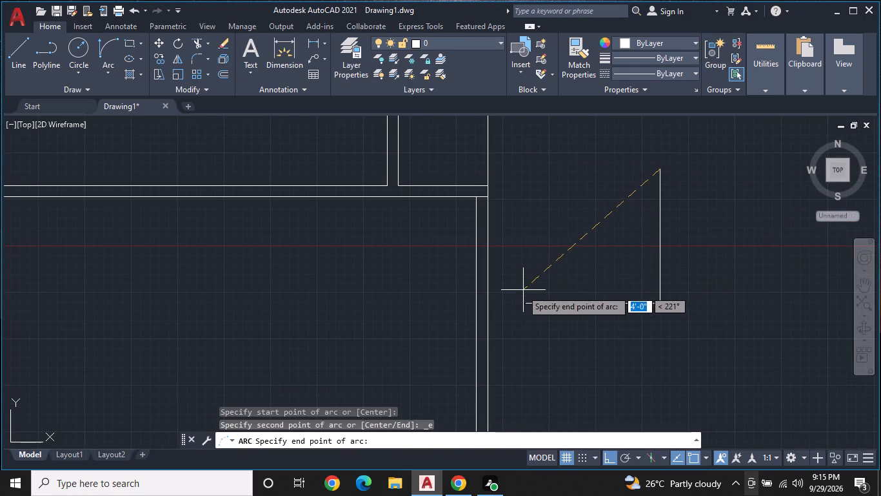
pyautogui.click(529, 302)
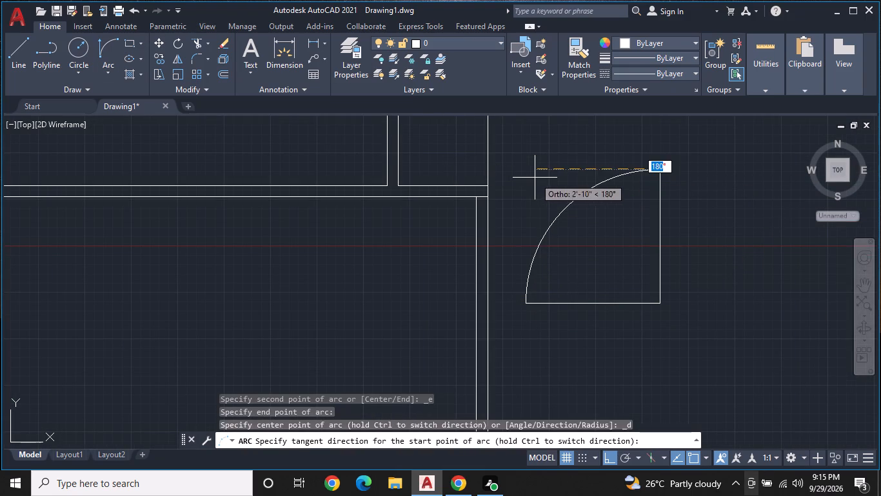
pyautogui.click(535, 178)
# Offset the vertical 3' line 1" toward the inside of the arc to form the door leaf.
pyautogui.scroll(-1, 620, 245)
pyautogui.scroll(-1, 546, 165)
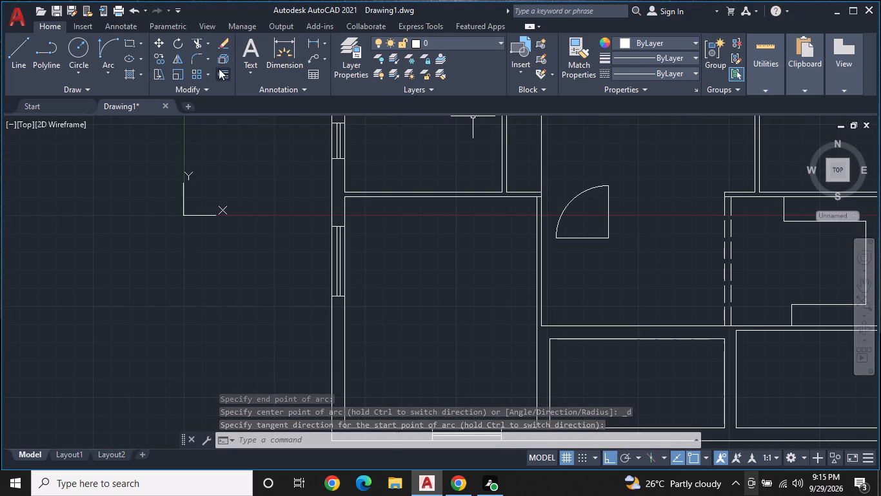
pyautogui.click(219, 68)
pyautogui.press('space')
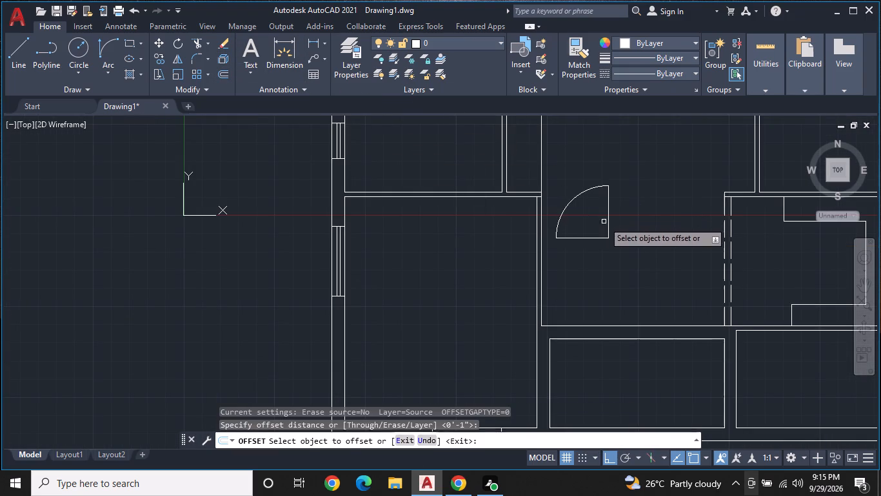
pyautogui.click(610, 214)
pyautogui.click(591, 223)
pyautogui.scroll(1, 591, 222)
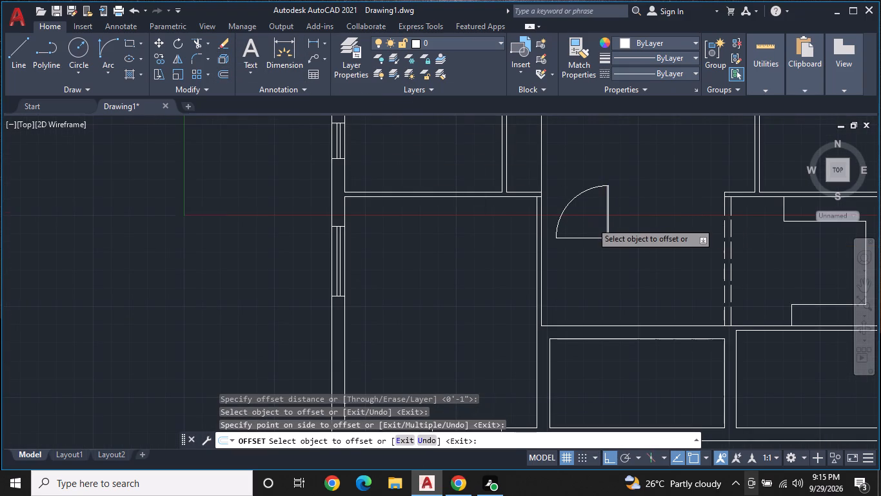
pyautogui.press('Escape')
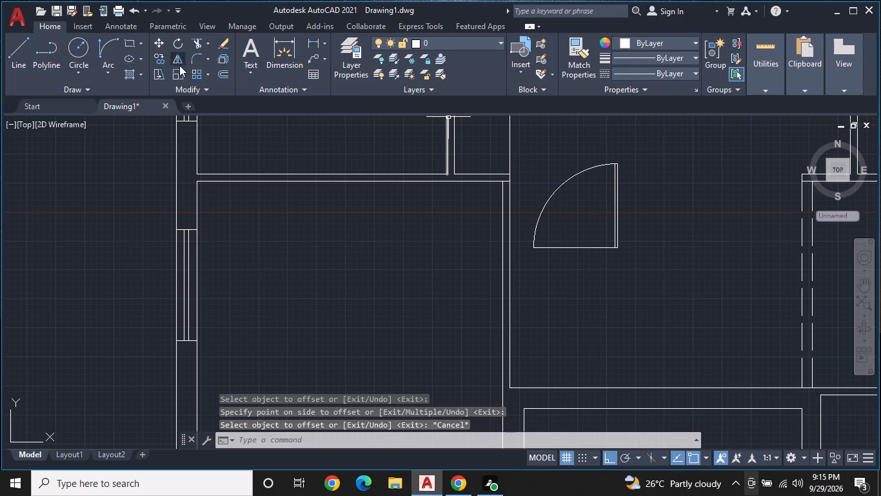
# Trim away the horizontal 3' line between the arc's lower end and the door leaf.
pyautogui.click(199, 45)
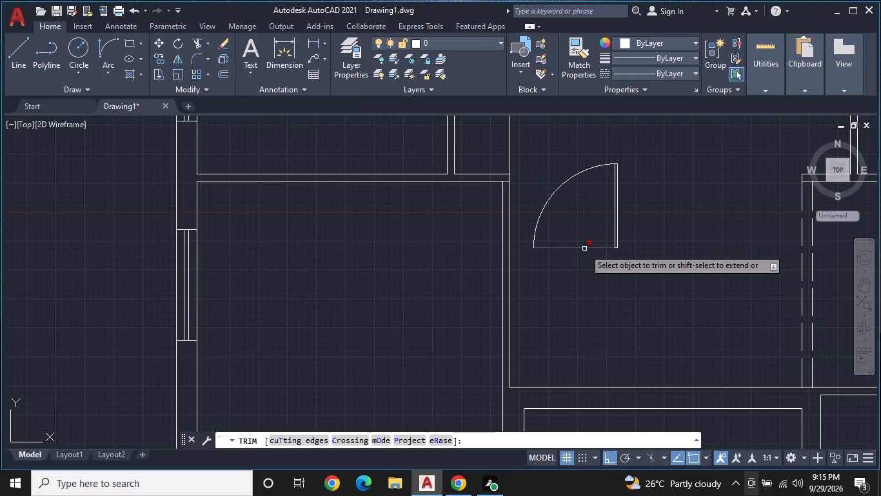
pyautogui.click(584, 249)
pyautogui.press('Escape')
# Rotate the door leaf and its arc 90° counterclockwise about the leaf's lower outer corner.
pyautogui.moveTo(591, 258); pyautogui.dragTo(600, 274, button='middle')
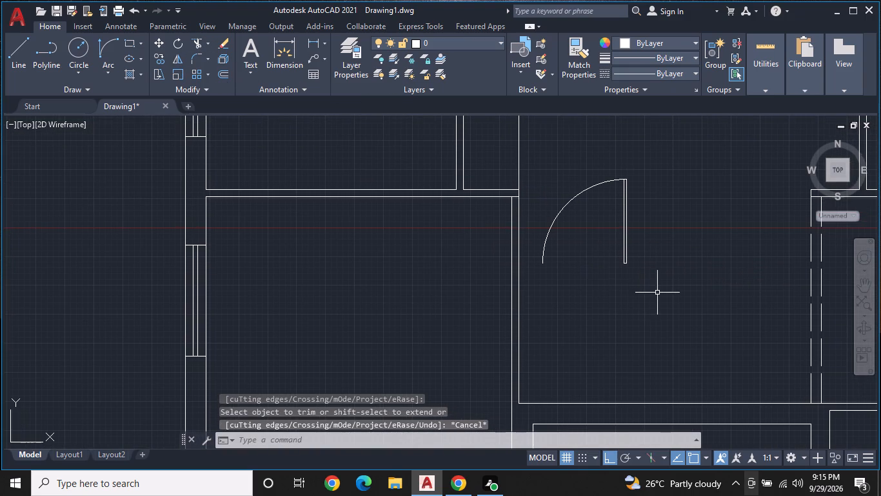
pyautogui.click(658, 293)
pyautogui.click(575, 177)
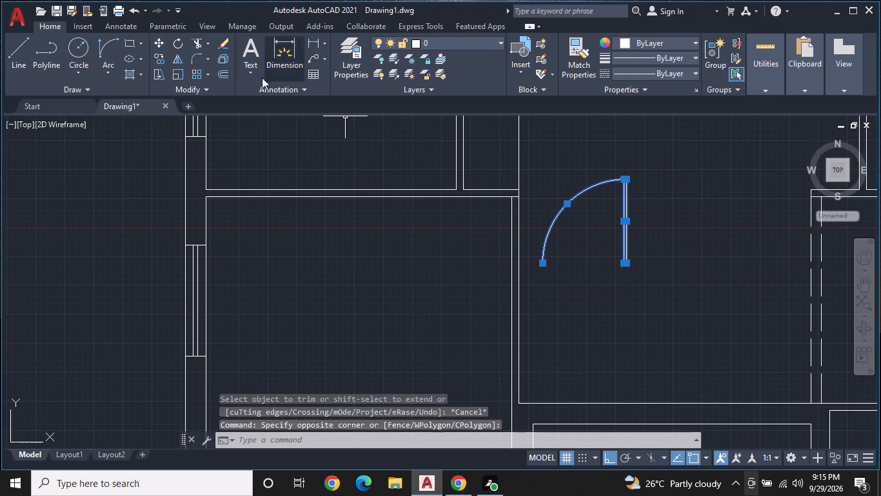
pyautogui.click(177, 43)
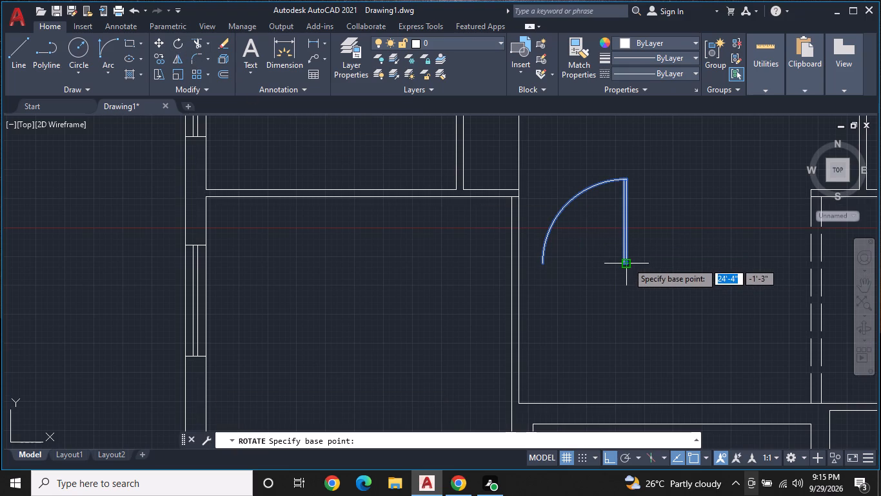
pyautogui.click(628, 262)
pyautogui.click(628, 200)
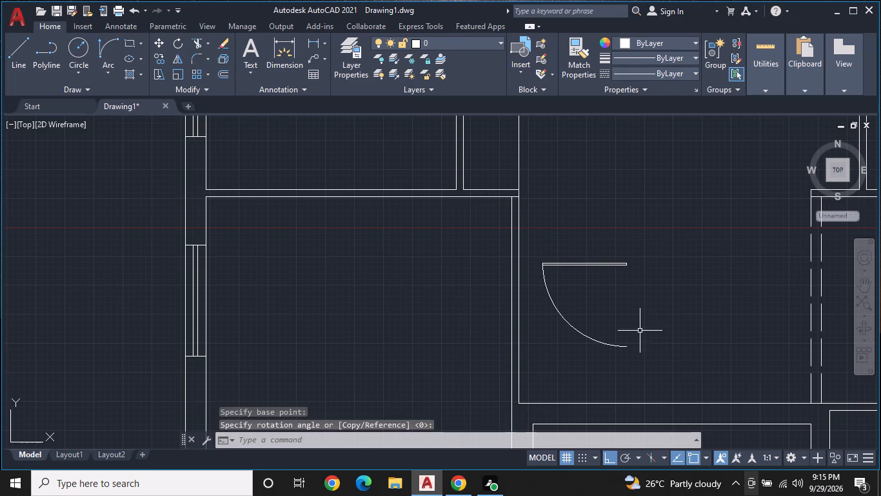
# Move the door with ortho off, placing its leaf's upper hinge corner at the partition corner on the vertical partition's outer line.
pyautogui.click(641, 335)
pyautogui.click(549, 249)
pyautogui.rightClick(549, 248)
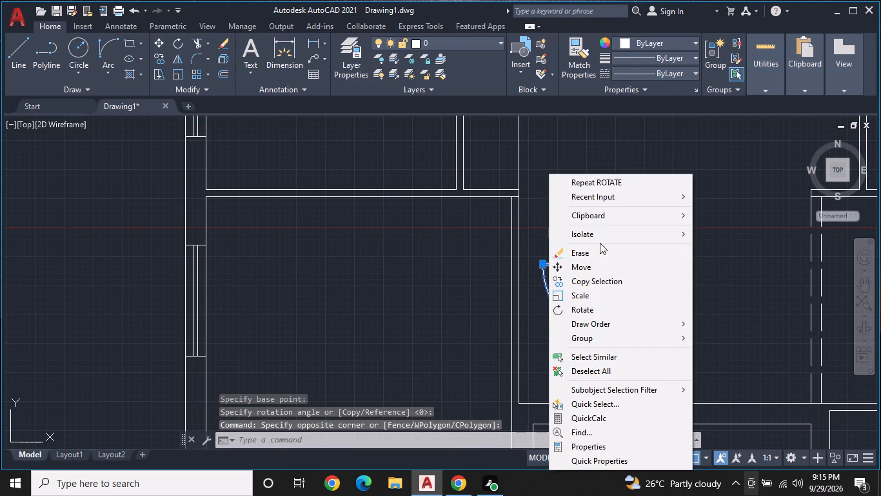
pyautogui.click(600, 265)
pyautogui.scroll(3, 611, 257)
pyautogui.click(635, 278)
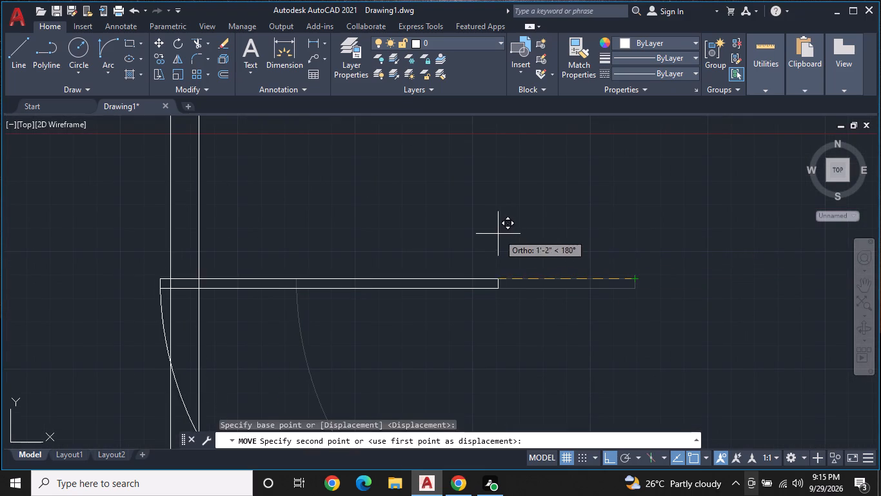
pyautogui.scroll(-2, 488, 234)
pyautogui.press('F8')
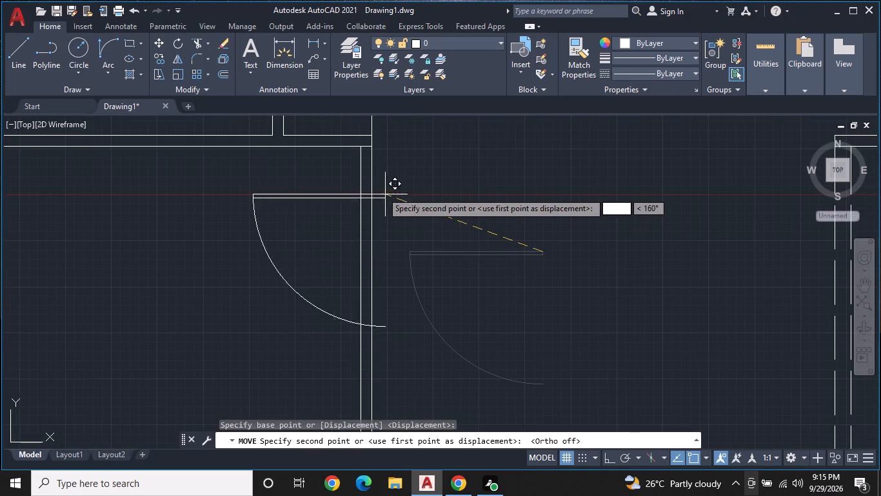
pyautogui.moveTo(370, 178); pyautogui.dragTo(390, 218, button='middle')
pyautogui.scroll(1, 390, 215)
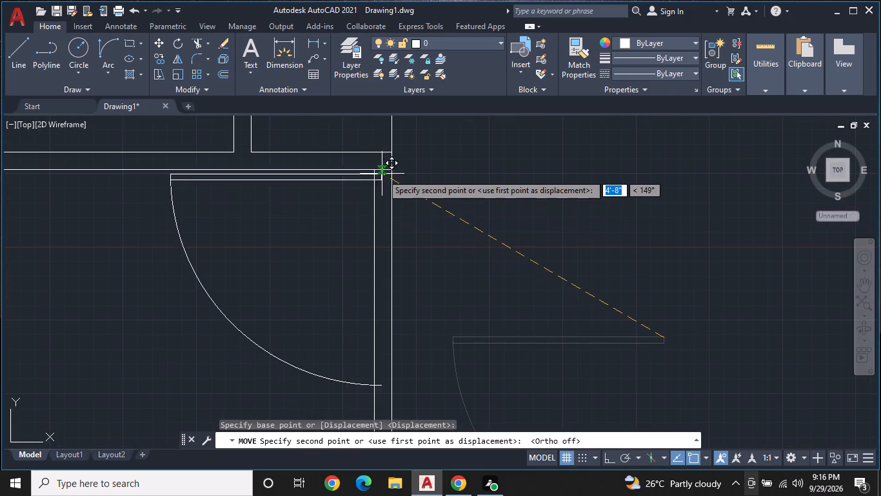
pyautogui.click(390, 171)
pyautogui.scroll(-1, 429, 180)
pyautogui.moveTo(453, 208); pyautogui.dragTo(609, 209, button='middle')
pyautogui.press('Escape')
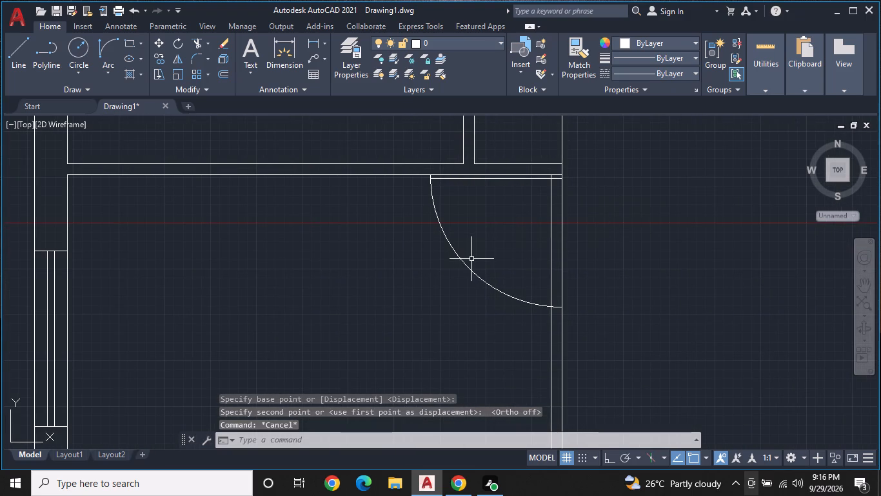
# Change the moved door's swing arc to the dashed ACAD linetype.
pyautogui.click(466, 266)
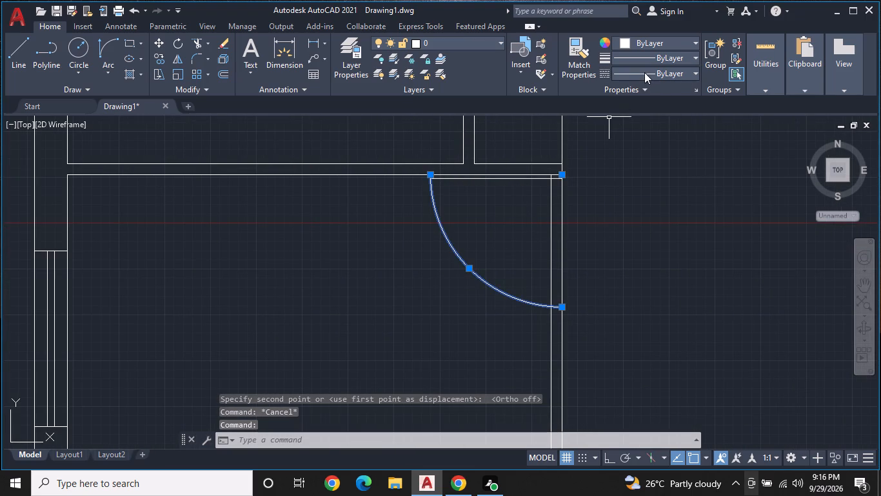
pyautogui.click(644, 72)
pyautogui.click(646, 121)
pyautogui.press('Escape')
# Trim both vertical partition lines between the door leaf and the end of the swing arc to open the doorway.
pyautogui.moveTo(619, 212); pyautogui.dragTo(633, 188, button='middle')
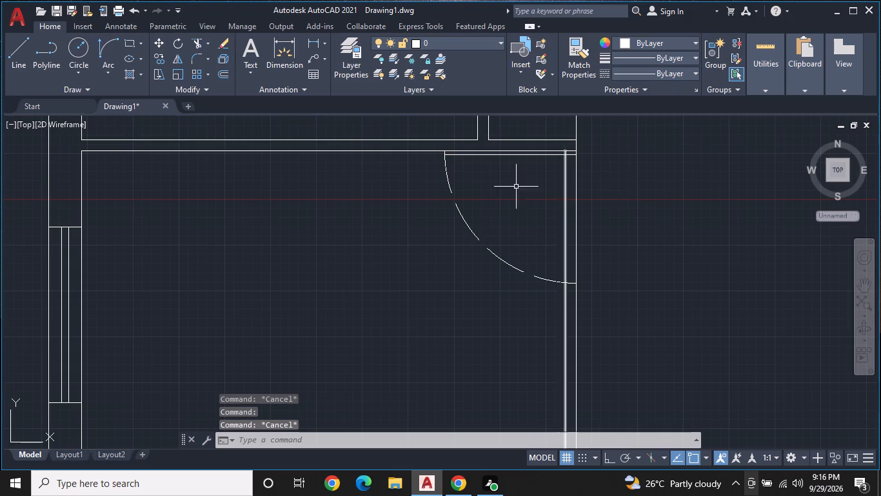
pyautogui.click(195, 39)
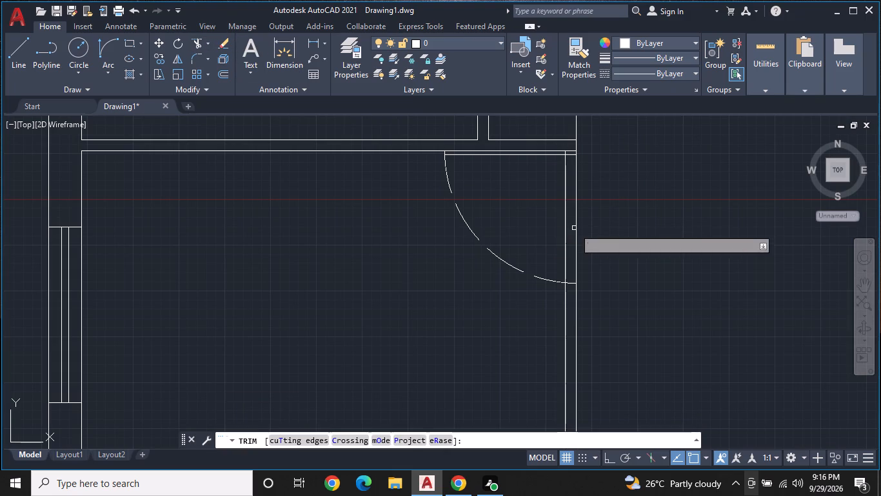
pyautogui.moveTo(533, 218); pyautogui.dragTo(543, 218)
pyautogui.click(625, 221)
pyautogui.scroll(-1, 625, 221)
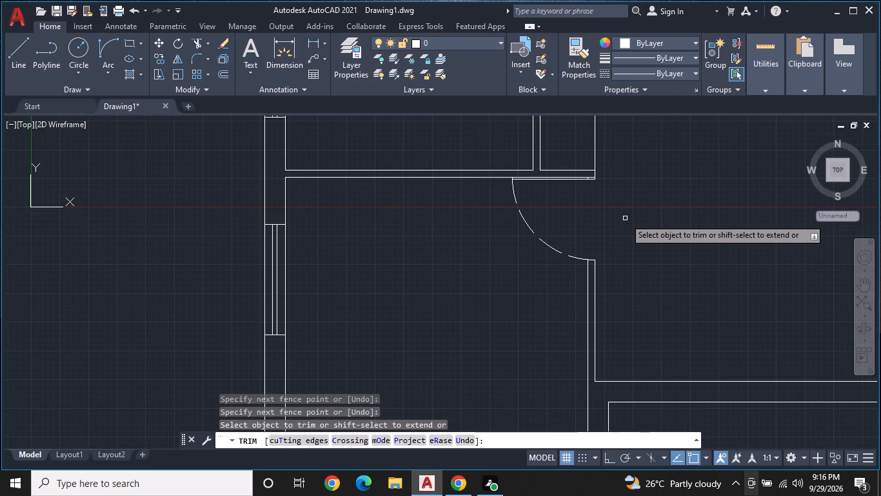
pyautogui.moveTo(627, 214); pyautogui.dragTo(515, 208, button='middle')
pyautogui.scroll(-1, 511, 205)
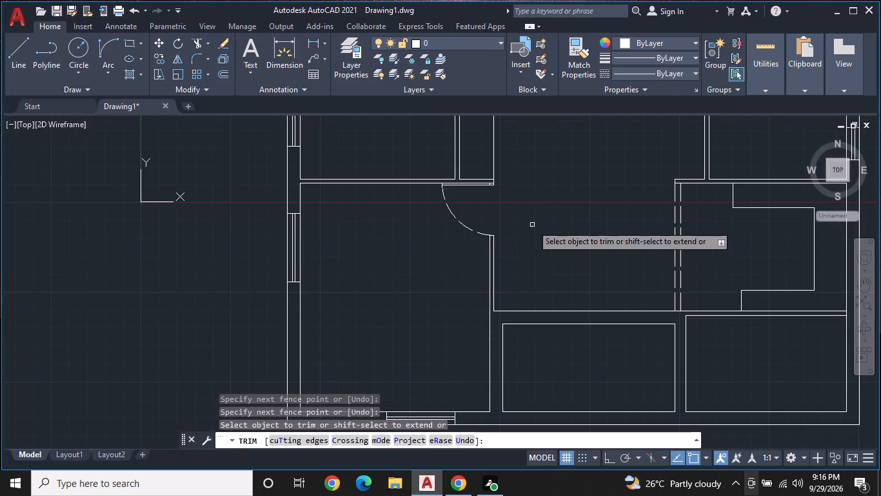
pyautogui.moveTo(559, 254); pyautogui.dragTo(539, 267, button='middle')
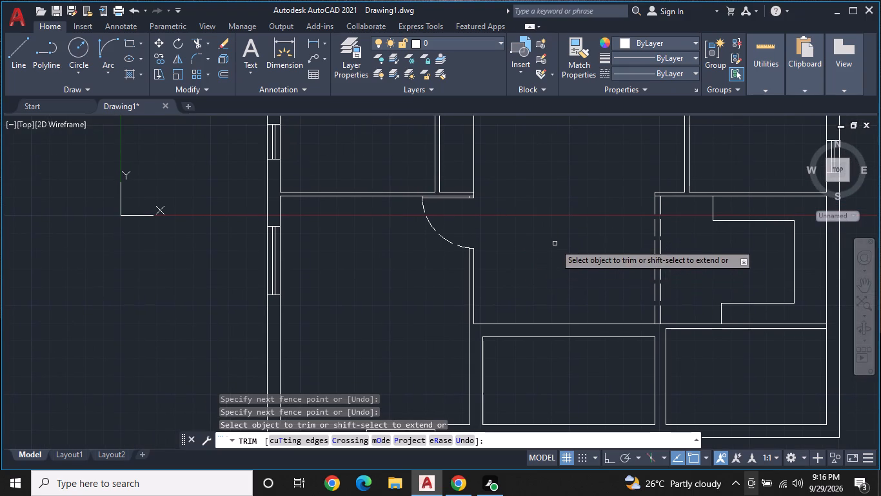
pyautogui.press('Escape')
# Erase the lower line of the horizontal wall above the small room beside the upper dashed-arc door.
pyautogui.moveTo(569, 227); pyautogui.dragTo(528, 259, button='middle')
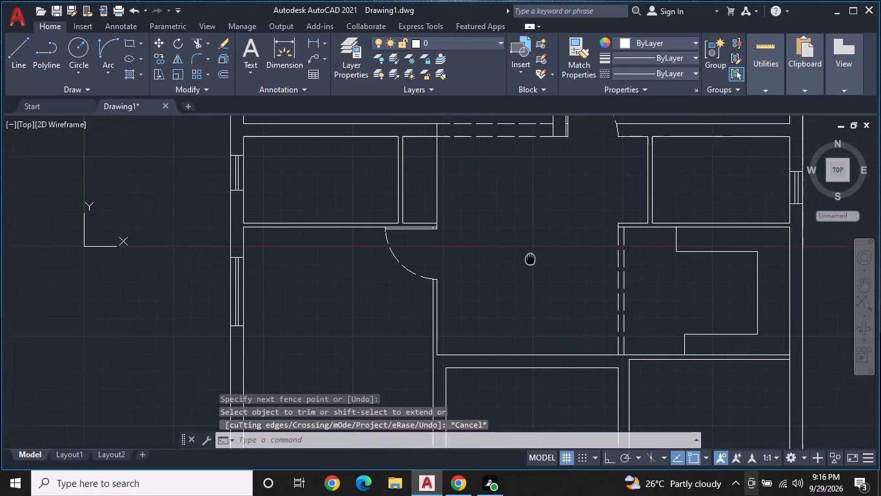
pyautogui.moveTo(528, 259); pyautogui.dragTo(517, 262, button='middle')
pyautogui.moveTo(603, 201); pyautogui.dragTo(556, 250, button='middle')
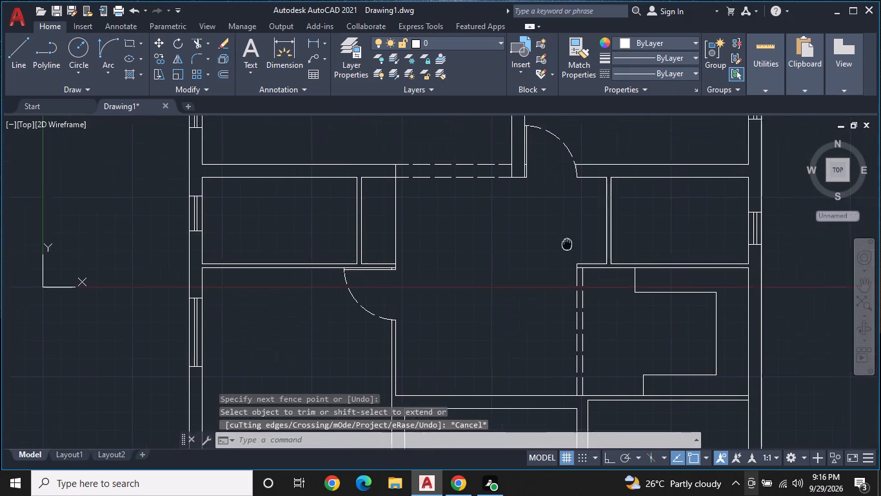
pyautogui.moveTo(556, 250); pyautogui.dragTo(499, 289, button='middle')
pyautogui.moveTo(565, 206); pyautogui.dragTo(553, 216, button='middle')
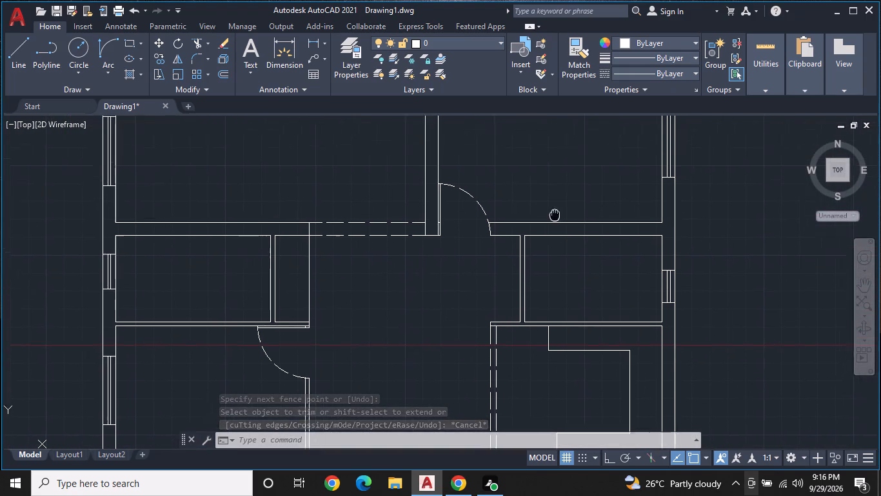
pyautogui.moveTo(553, 216); pyautogui.dragTo(530, 227, button='middle')
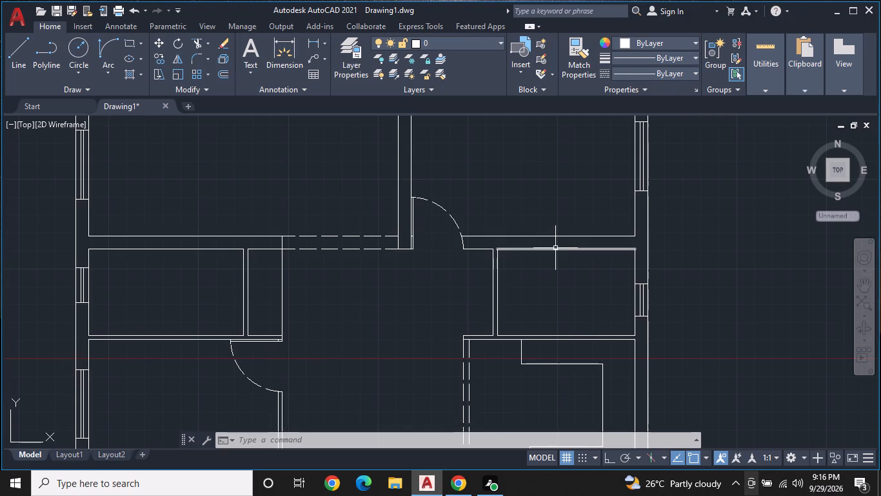
pyautogui.click(555, 248)
pyautogui.rightClick(555, 248)
pyautogui.click(591, 231)
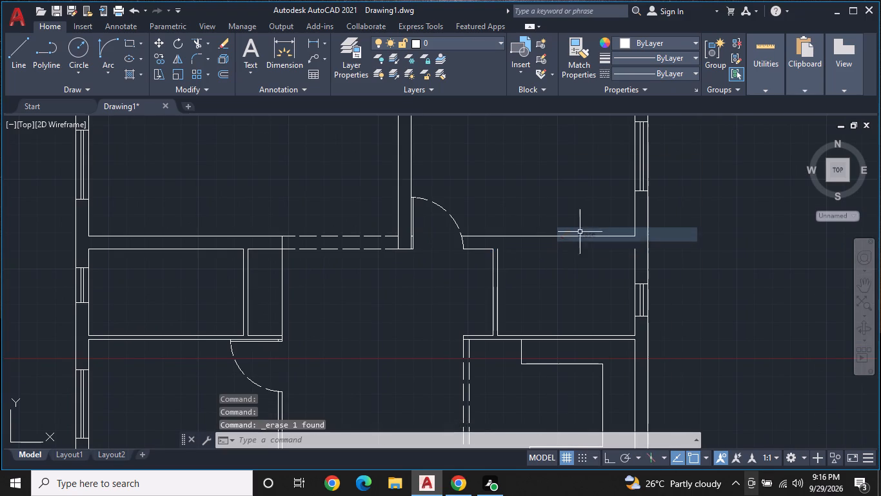
# Copy that wall's remaining upper line 3" downward at about 300°, using its midpoint as base point.
pyautogui.click(559, 237)
pyautogui.rightClick(559, 237)
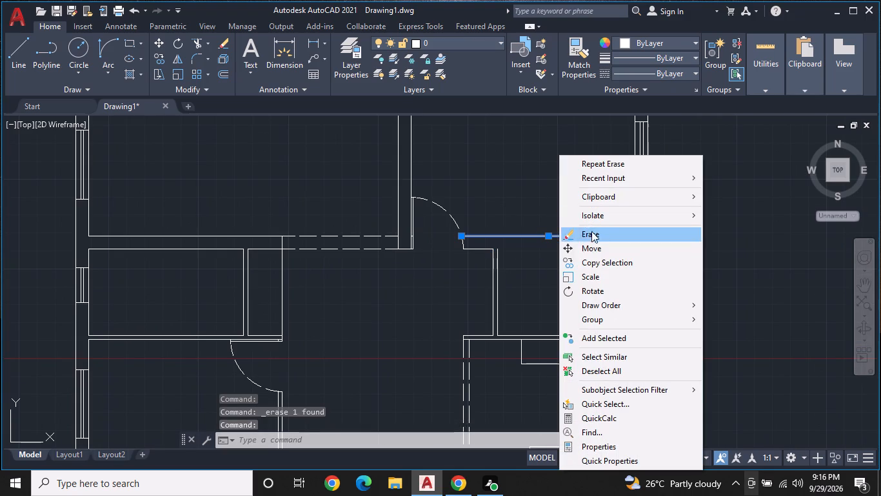
pyautogui.click(595, 260)
pyautogui.click(548, 236)
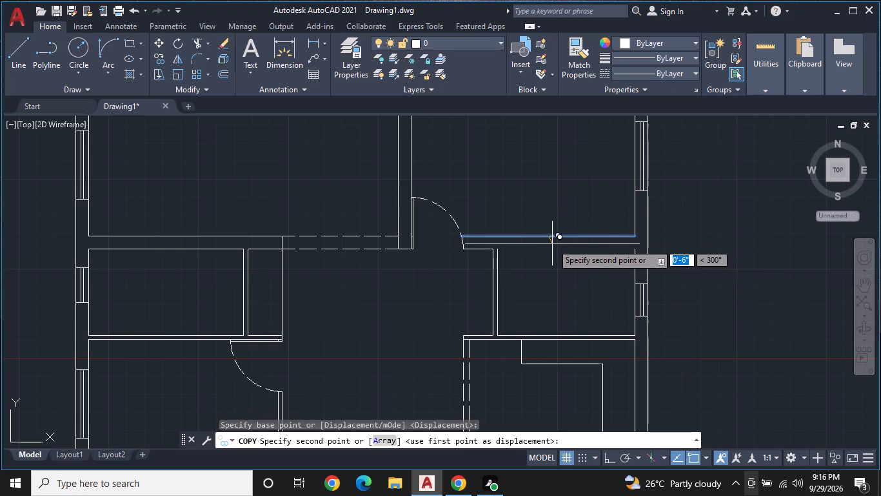
pyautogui.press('6')
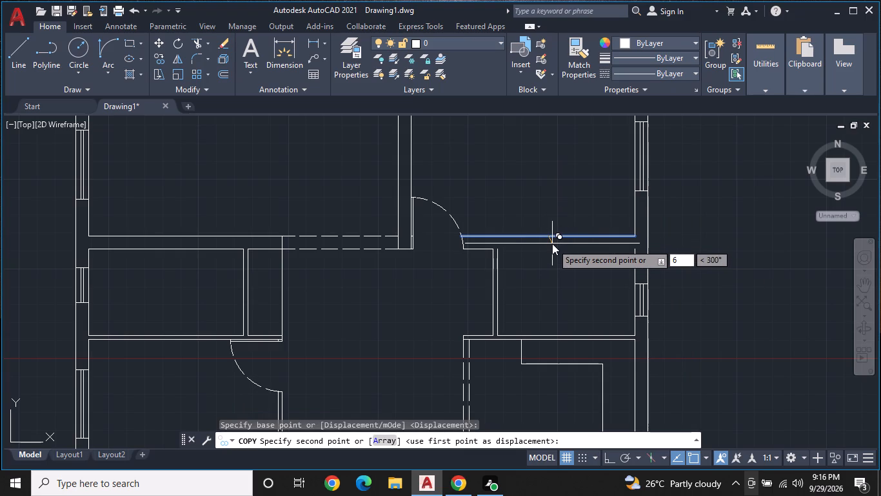
pyautogui.press('BackSpace')
pyautogui.write('3"')
pyautogui.press('Return')
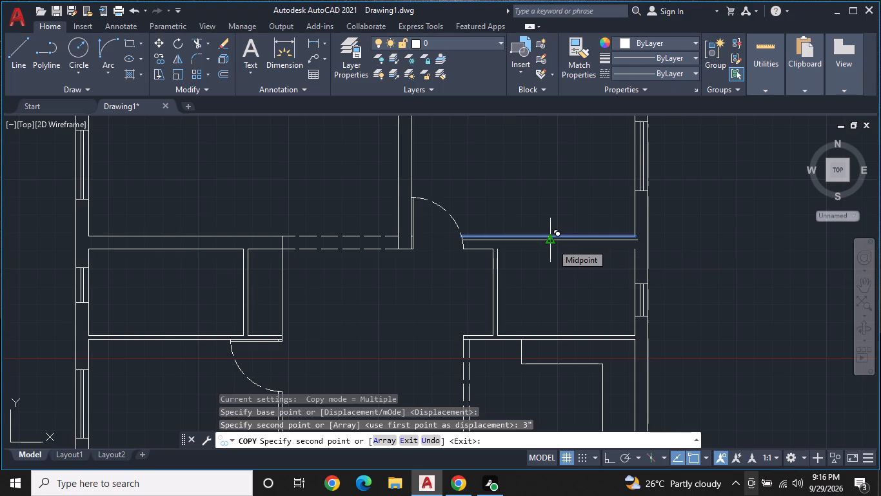
pyautogui.press('Escape')
# Extend the small room's inner partition line and the exterior wall's inner line up to the copied 3" wall line.
pyautogui.scroll(1, 552, 243)
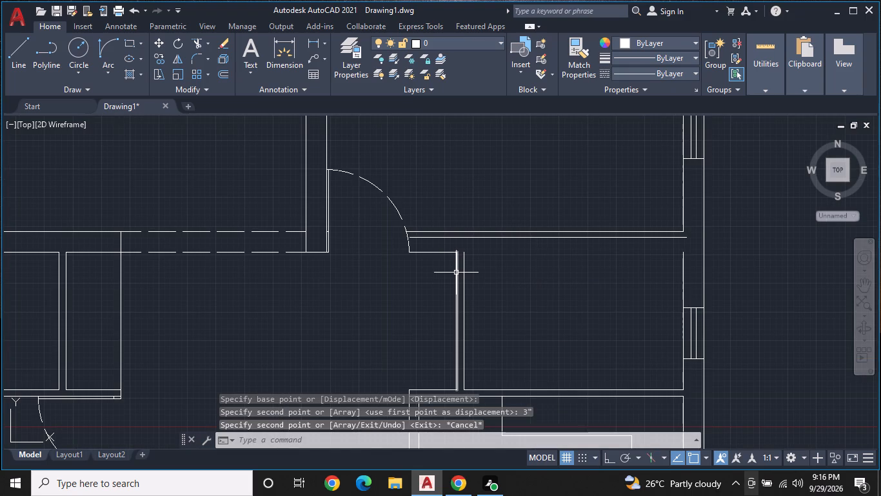
pyautogui.write('EX')
pyautogui.press('space')
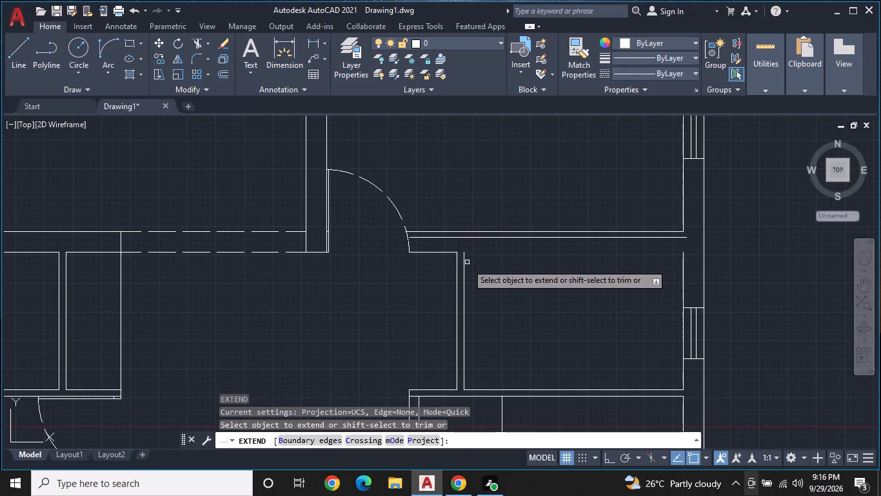
pyautogui.click(462, 266)
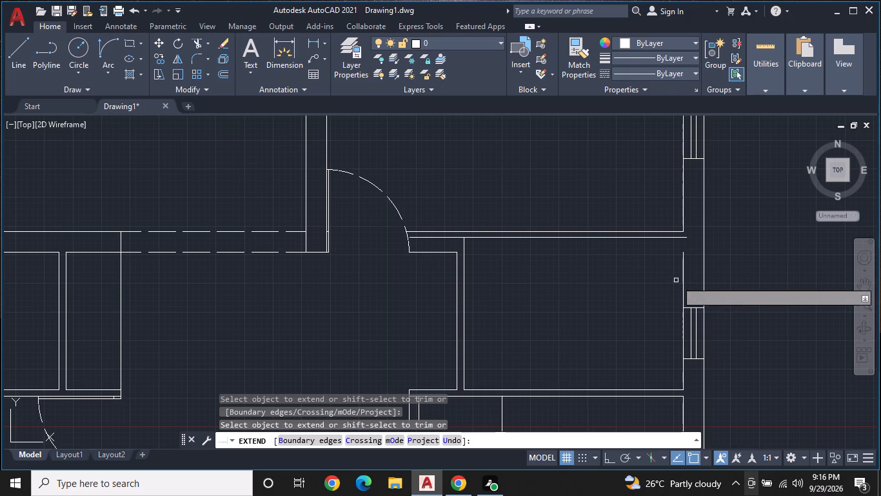
pyautogui.click(684, 277)
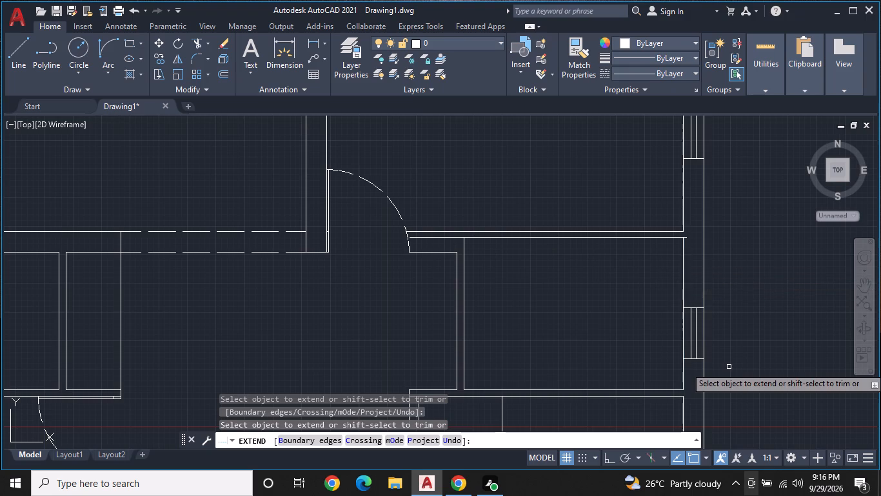
pyautogui.press('Escape')
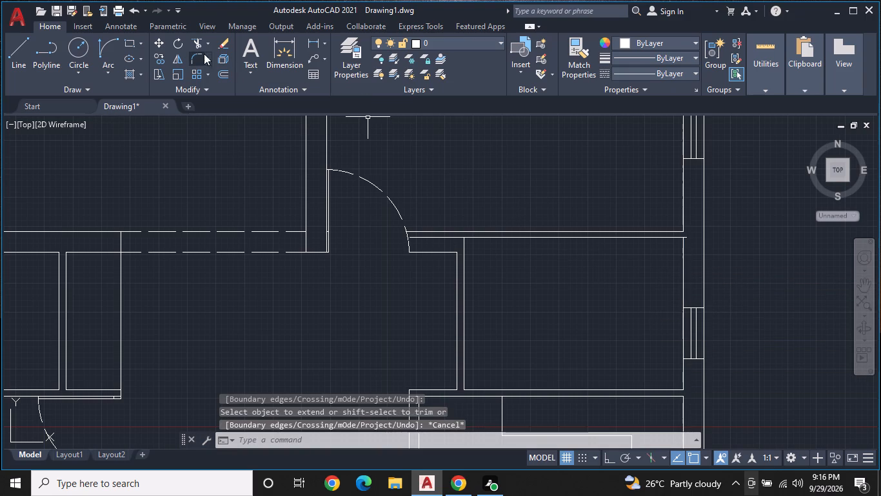
# Trim the copied wall line's excess at both ends, beyond the small room's partition and beyond the exterior wall's inner face.
pyautogui.click(197, 38)
pyautogui.scroll(1, 455, 247)
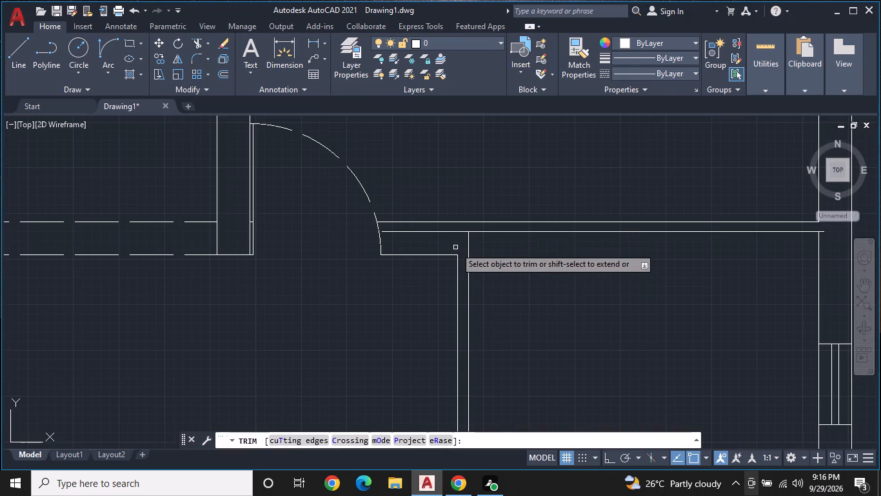
pyautogui.click(453, 231)
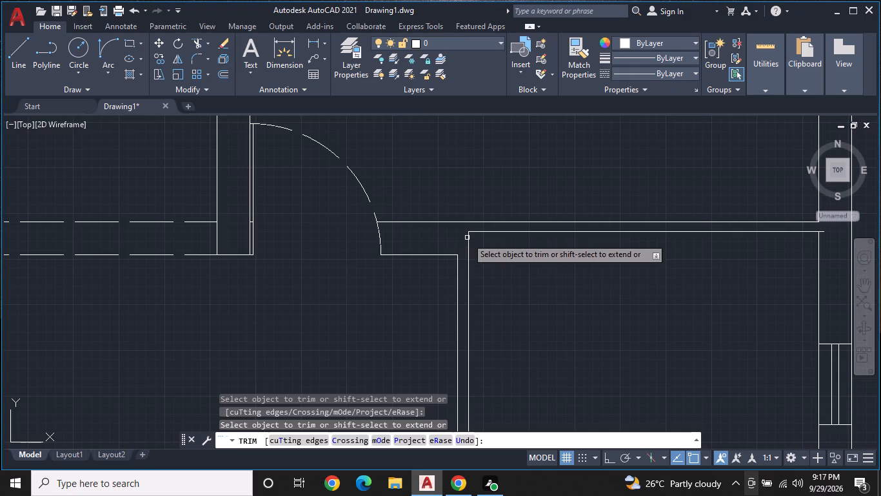
pyautogui.moveTo(804, 276); pyautogui.dragTo(604, 289, button='middle')
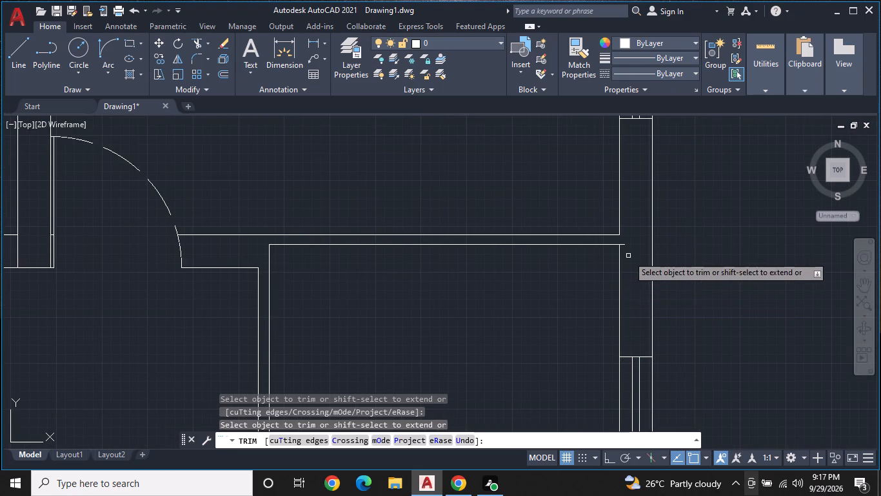
pyautogui.click(624, 243)
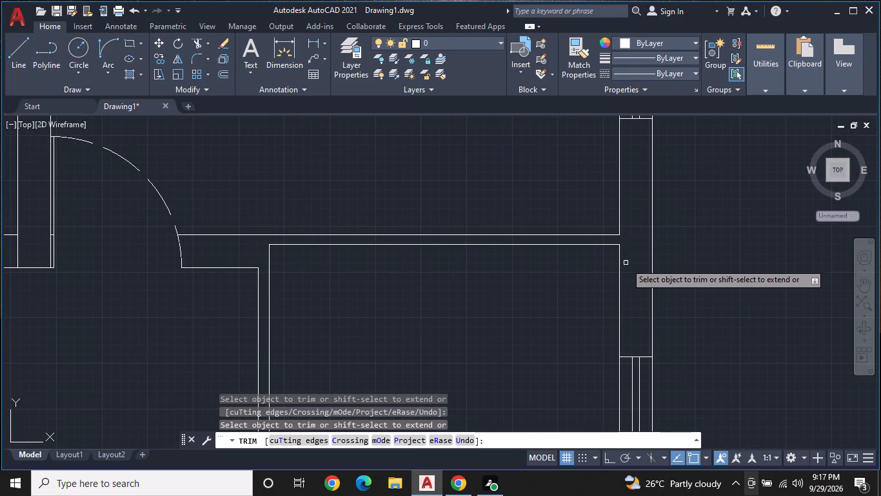
pyautogui.press('Escape')
# Draw a short vertical jamb line across the 3" wall above the small room, near its corner with the vertical partition.
pyautogui.scroll(-2, 600, 280)
pyautogui.moveTo(553, 292); pyautogui.dragTo(622, 282, button='middle')
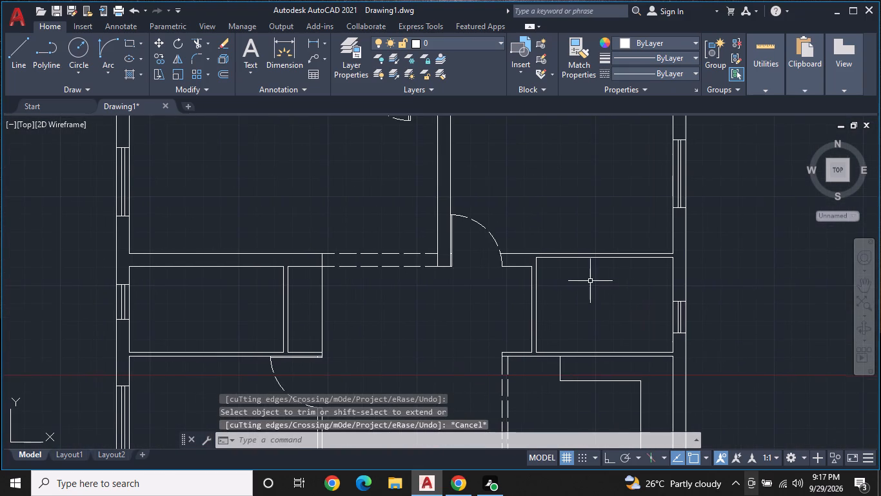
pyautogui.moveTo(589, 282); pyautogui.dragTo(613, 320, button='middle')
pyautogui.scroll(1, 614, 313)
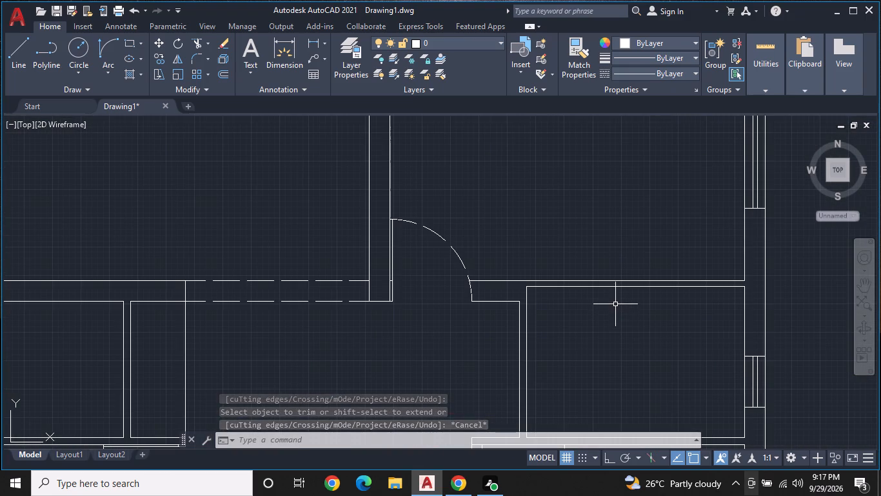
pyautogui.press('l')
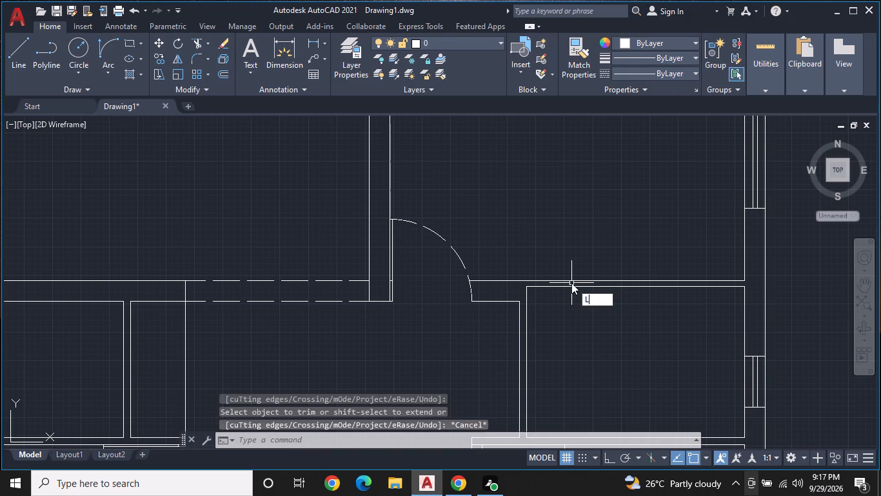
pyautogui.press('space')
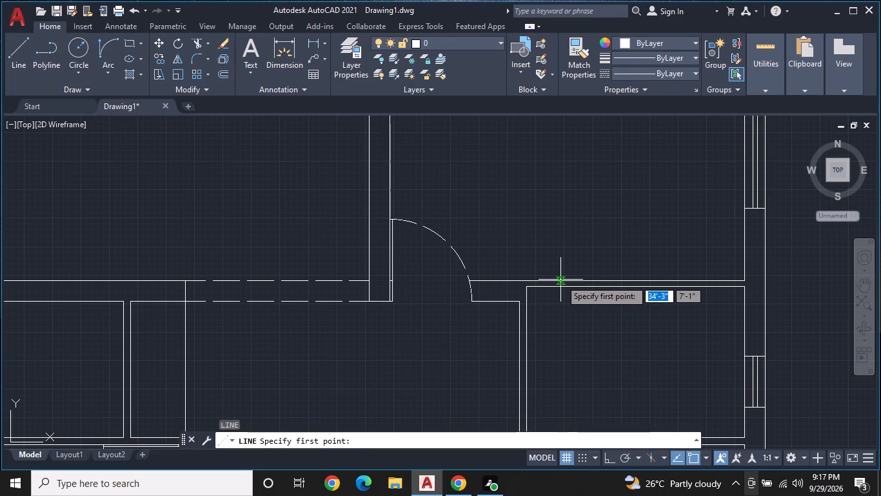
pyautogui.click(560, 280)
pyautogui.click(560, 291)
pyautogui.click(560, 291)
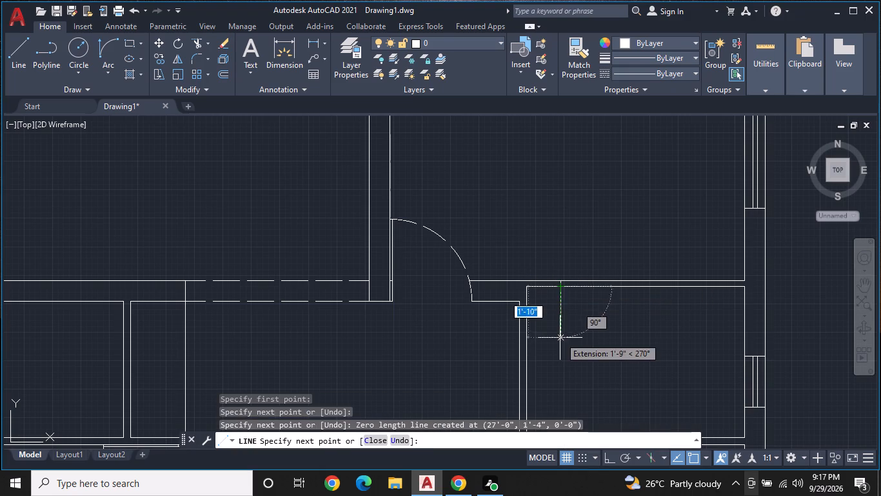
pyautogui.press('Escape')
# Draw a 2'6" vertical door leaf line downward from the top of the jamb line into the small room.
pyautogui.scroll(2, 568, 325)
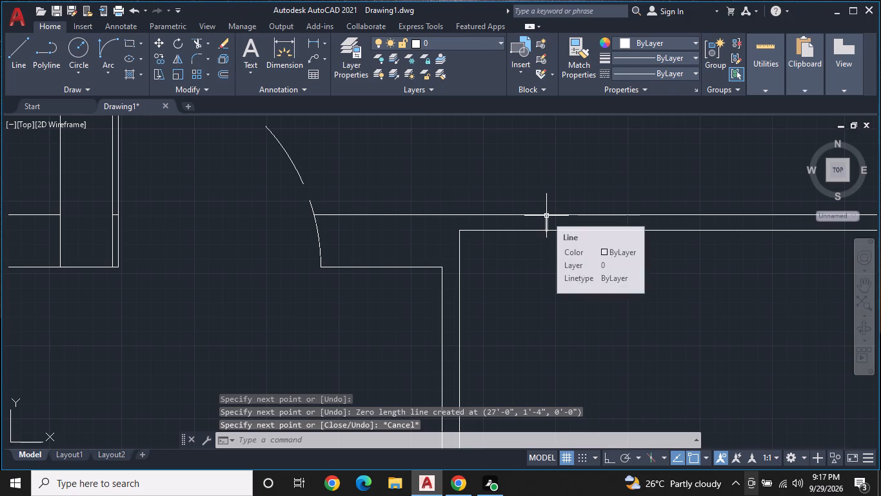
pyautogui.press('space')
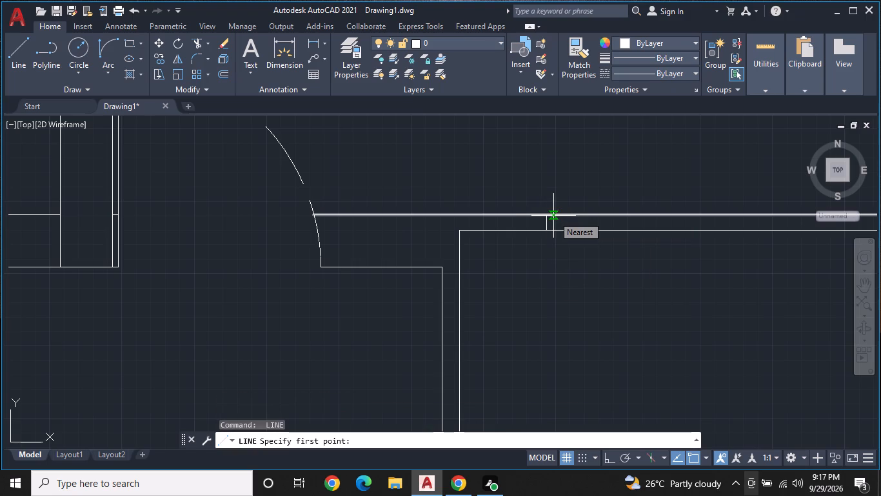
pyautogui.click(548, 217)
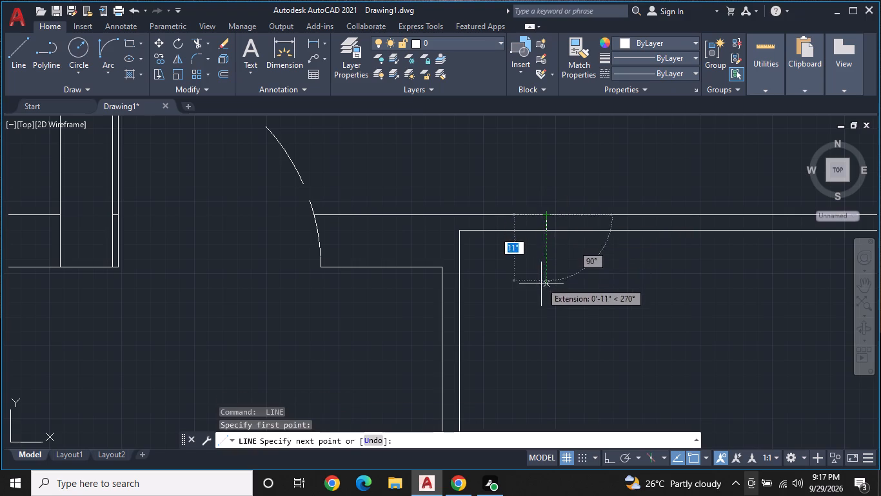
pyautogui.write('2\'6"')
pyautogui.press('Return')
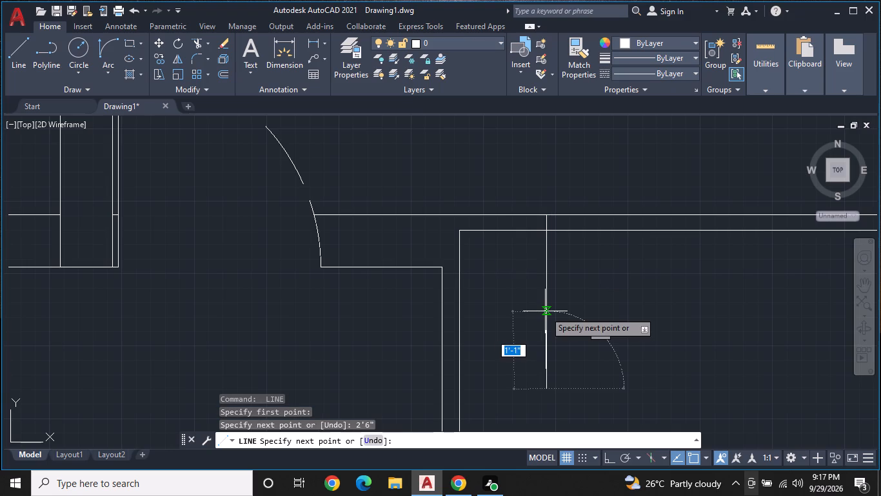
pyautogui.press('Escape')
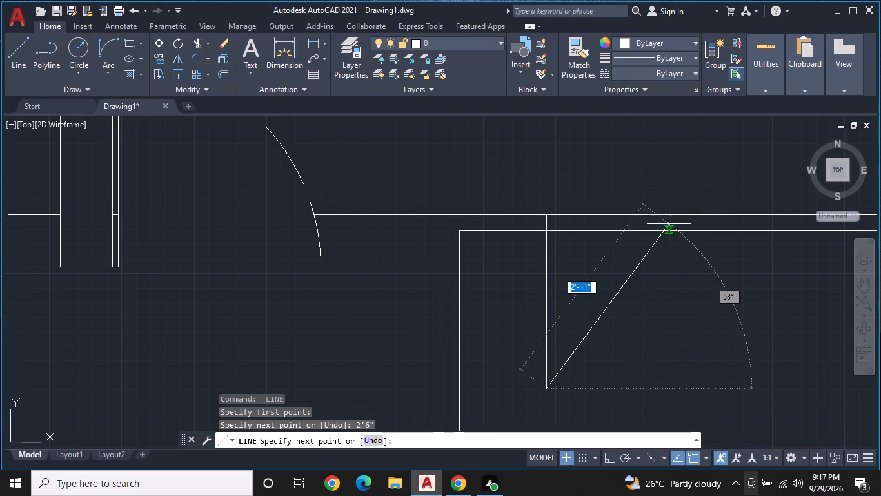
# Turn Ortho on and draw a 2'6" horizontal line from the door leaf's top end along the wall's upper line, away from the partition.
pyautogui.press('space')
pyautogui.click(550, 218)
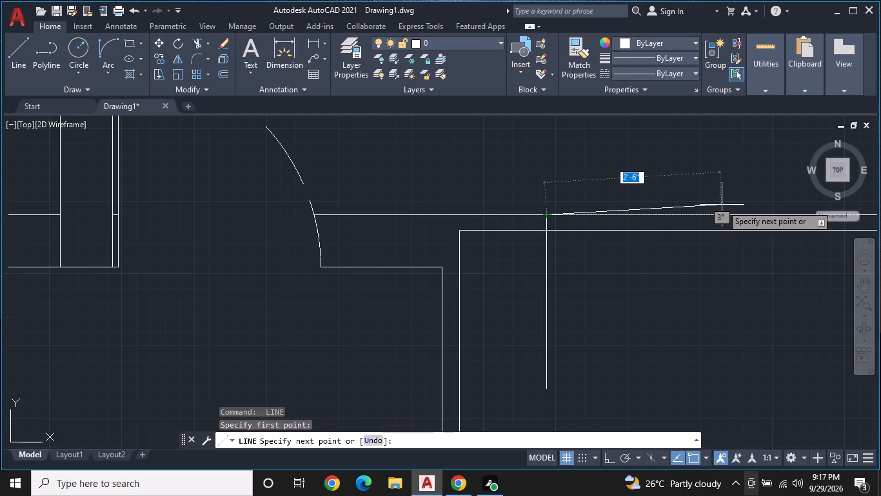
pyautogui.press('F8')
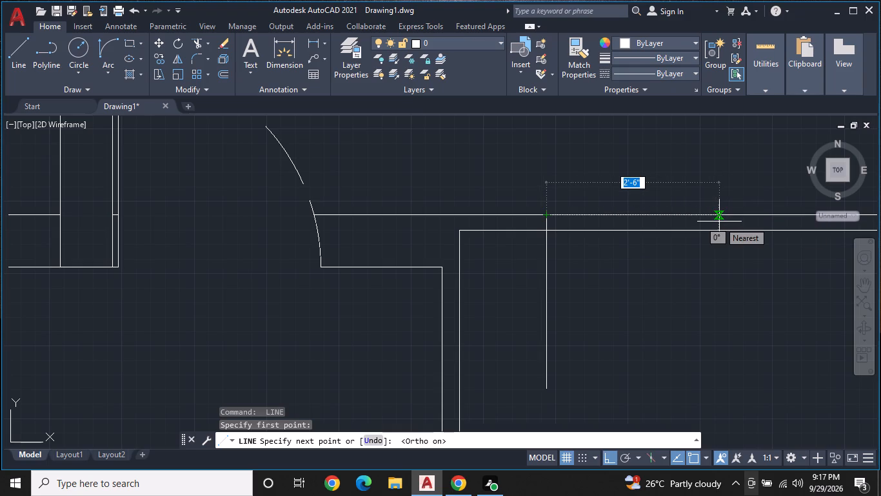
pyautogui.write('2\'6"')
pyautogui.press('Return')
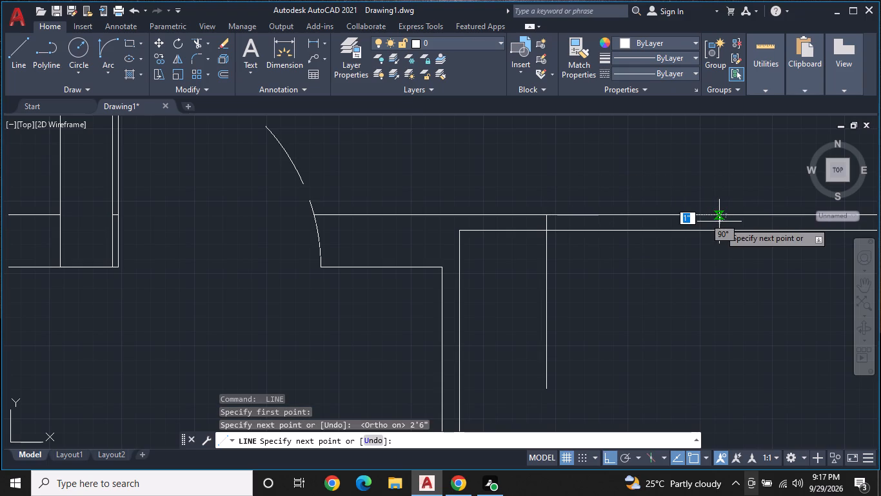
pyautogui.press('Escape')
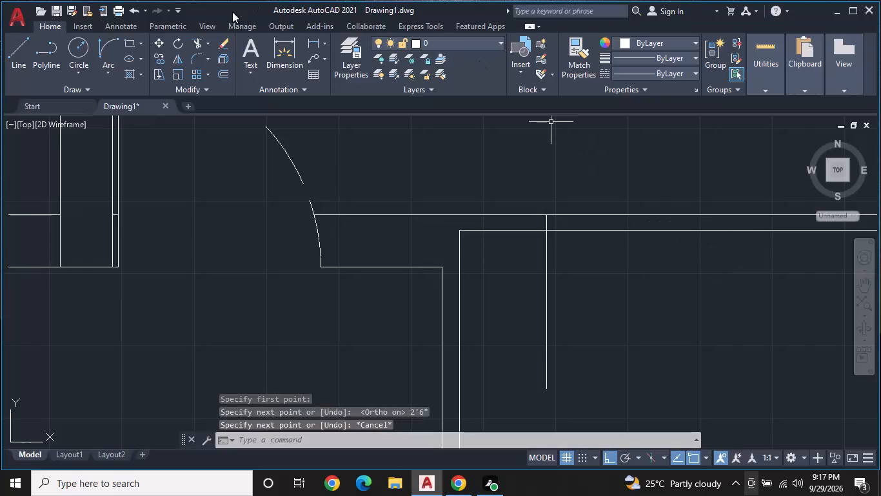
# Draw the door's swing arc from the leaf's lower end to the free end of the 2'6" line.
pyautogui.click(108, 45)
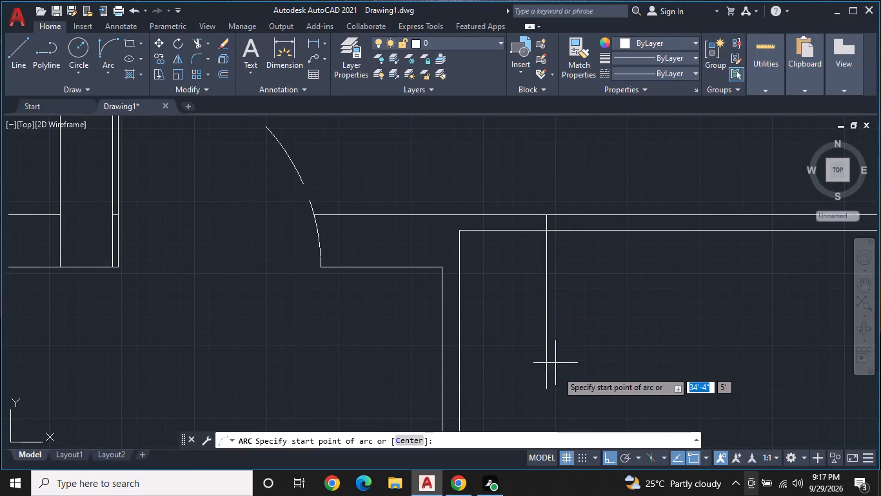
pyautogui.click(547, 388)
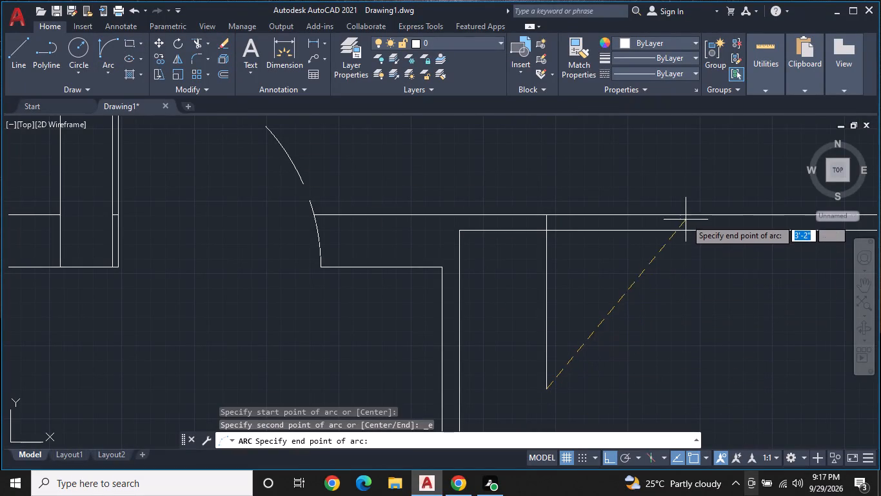
pyautogui.click(719, 215)
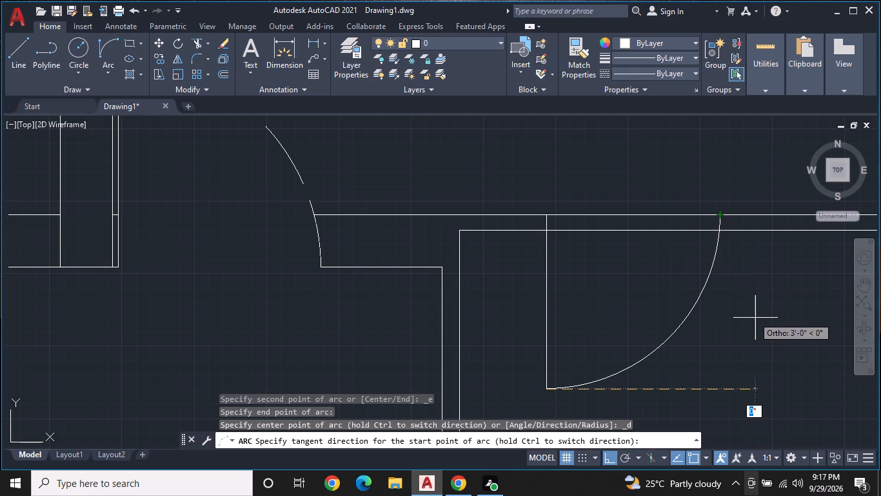
pyautogui.click(755, 318)
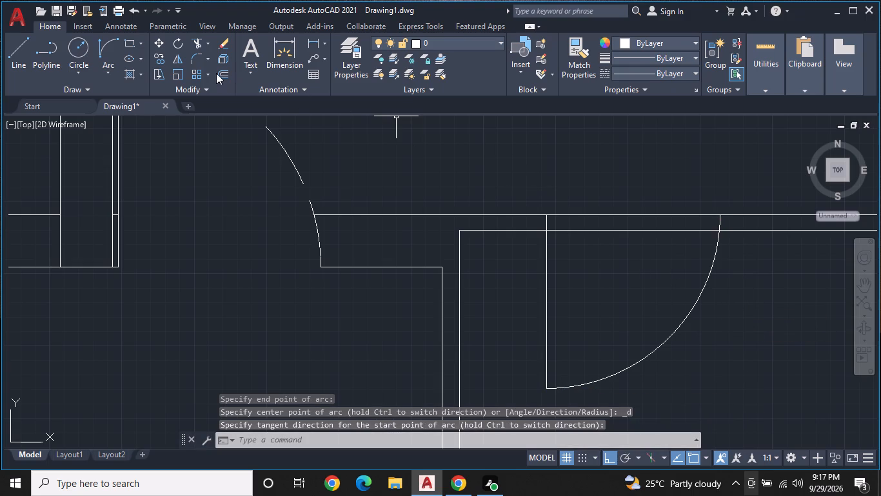
# Offset the small room's door leaf line 1" toward the opening to give the leaf thickness.
pyautogui.click(219, 72)
pyautogui.press('space')
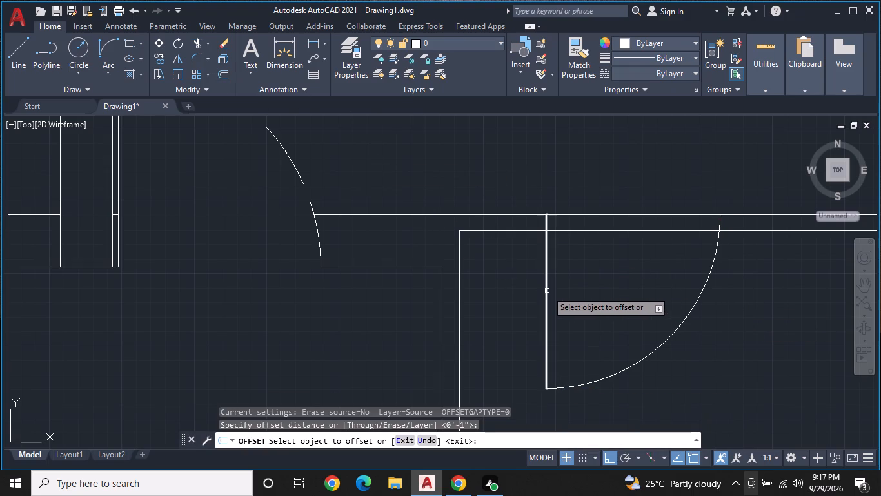
pyautogui.click(547, 291)
pyautogui.click(620, 288)
pyautogui.moveTo(620, 287); pyautogui.dragTo(578, 282, button='middle')
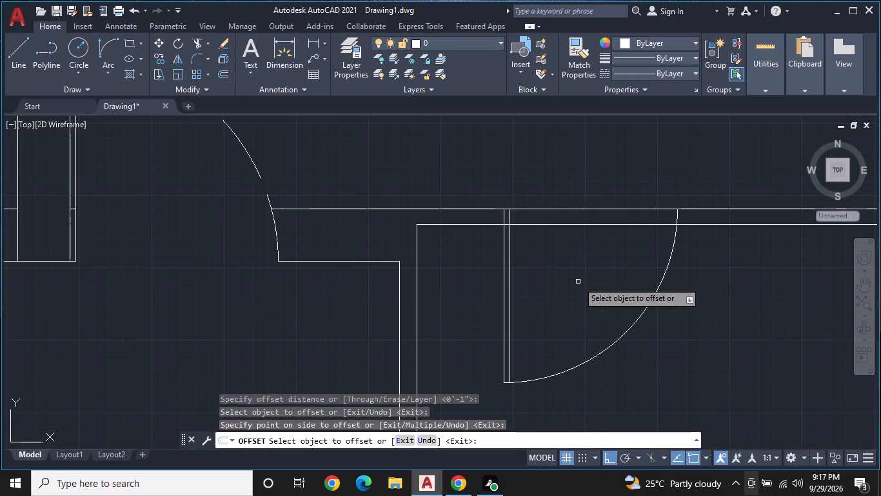
pyautogui.press('Escape')
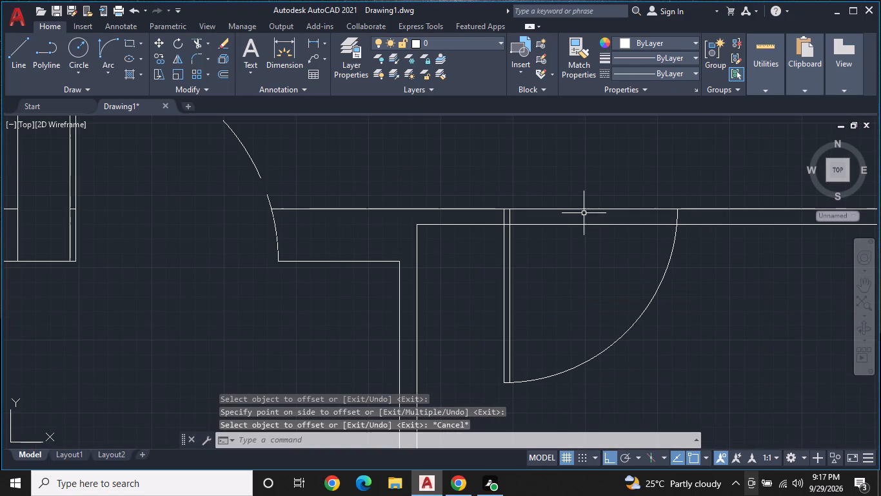
# Trim the wall's upper line and the overlapping 2'6" line between the door leaf and the swing arc's end.
pyautogui.click(197, 36)
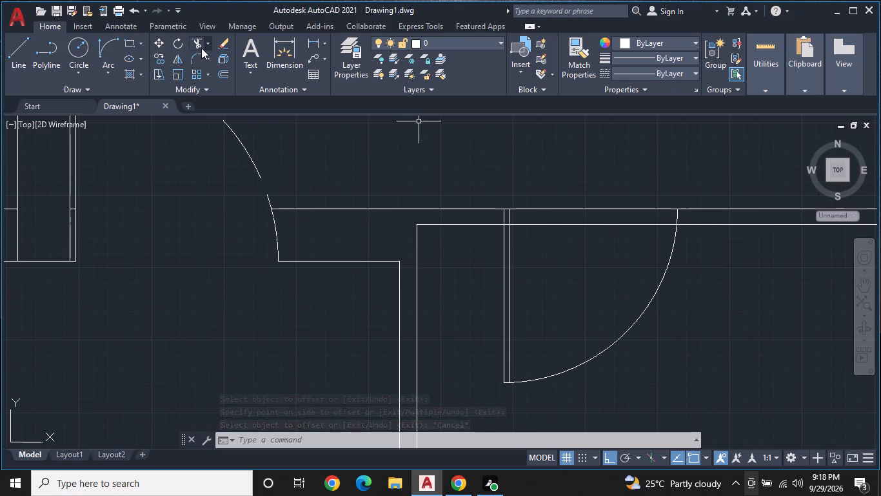
pyautogui.click(196, 42)
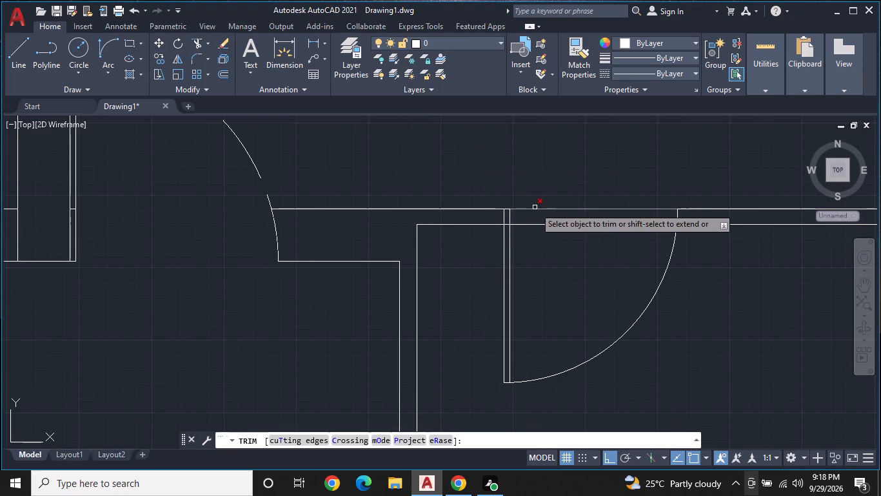
pyautogui.click(535, 207)
pyautogui.click(535, 208)
pyautogui.press('Escape')
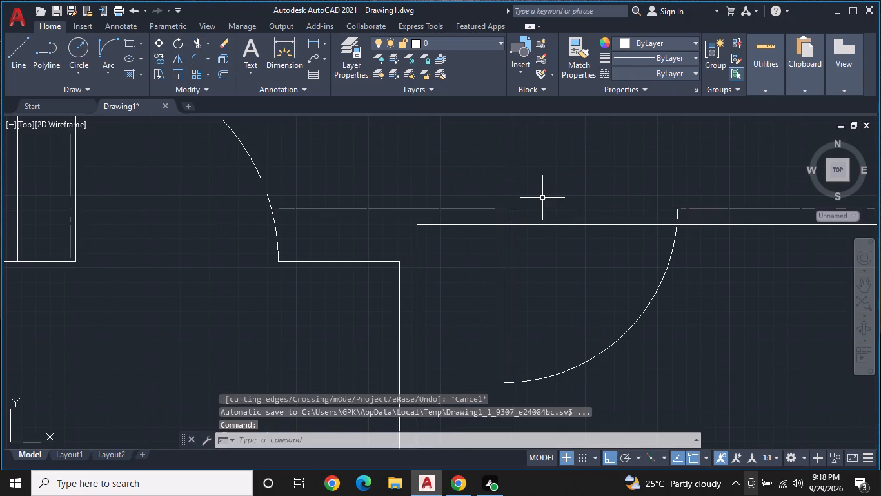
# Change the small room door's swing arc to the dashed linetype.
pyautogui.scroll(-1, 542, 198)
pyautogui.moveTo(562, 245); pyautogui.dragTo(562, 229, button='middle')
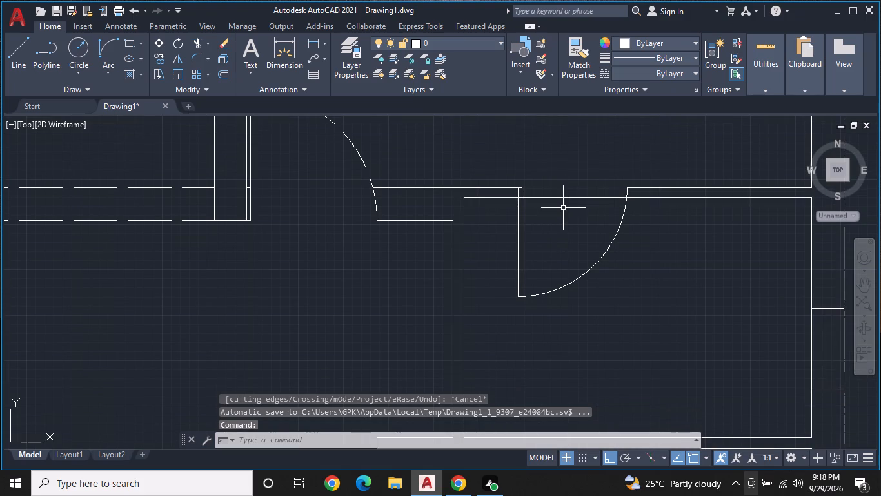
pyautogui.scroll(-1, 563, 209)
pyautogui.click(589, 235)
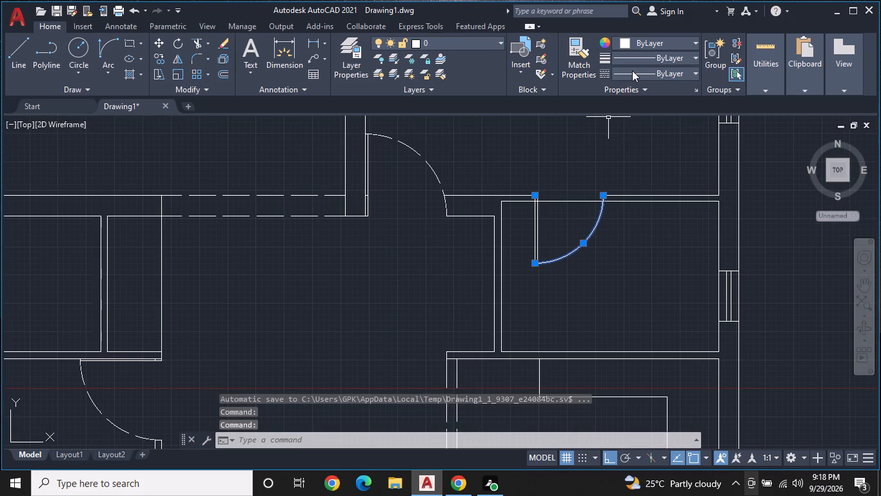
pyautogui.click(632, 70)
pyautogui.click(656, 117)
pyautogui.press('Escape')
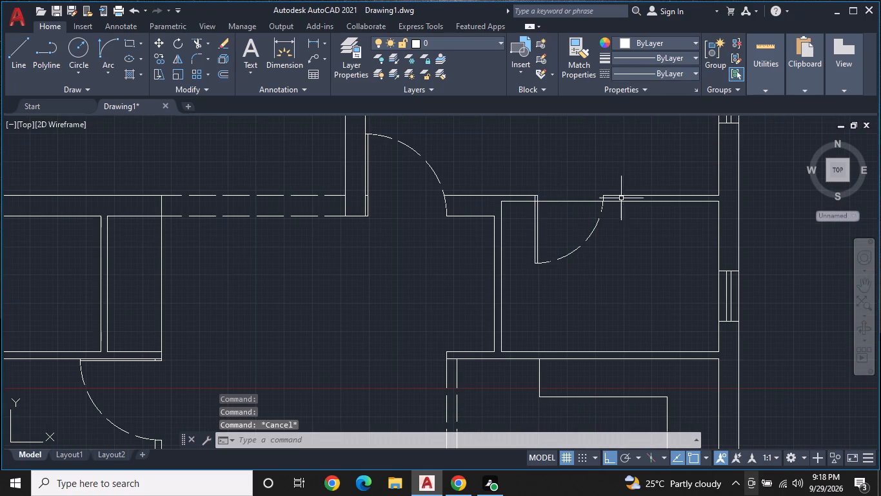
# Draw a short vertical jamb line across the 3" wall above the plan's lower-right room, near that room's upper-left corner.
pyautogui.moveTo(620, 222); pyautogui.dragTo(661, 168, button='middle')
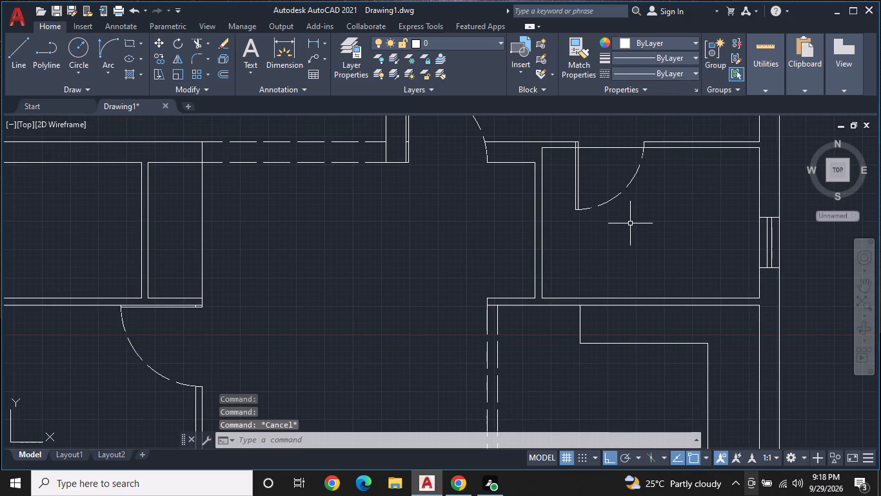
pyautogui.scroll(-1, 600, 208)
pyautogui.moveTo(611, 264); pyautogui.dragTo(604, 242, button='middle')
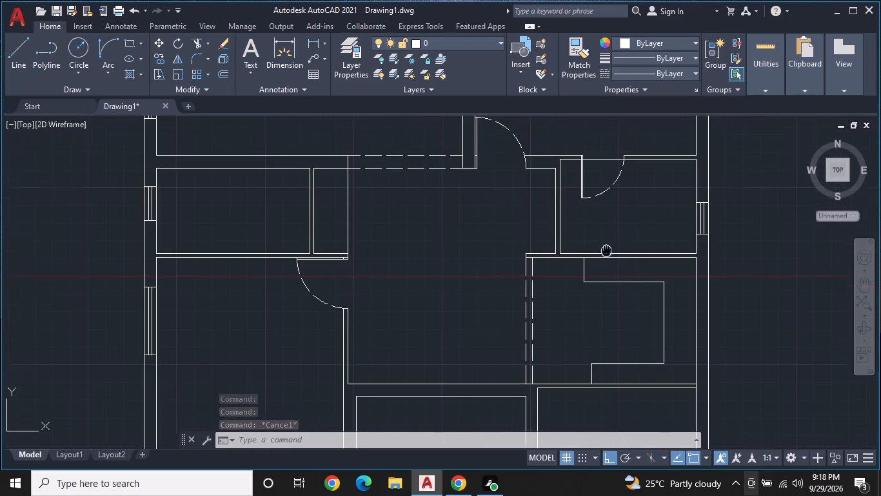
pyautogui.moveTo(604, 242); pyautogui.dragTo(581, 196, button='middle')
pyautogui.moveTo(560, 251); pyautogui.dragTo(523, 218, button='middle')
pyautogui.moveTo(513, 253); pyautogui.dragTo(499, 220, button='middle')
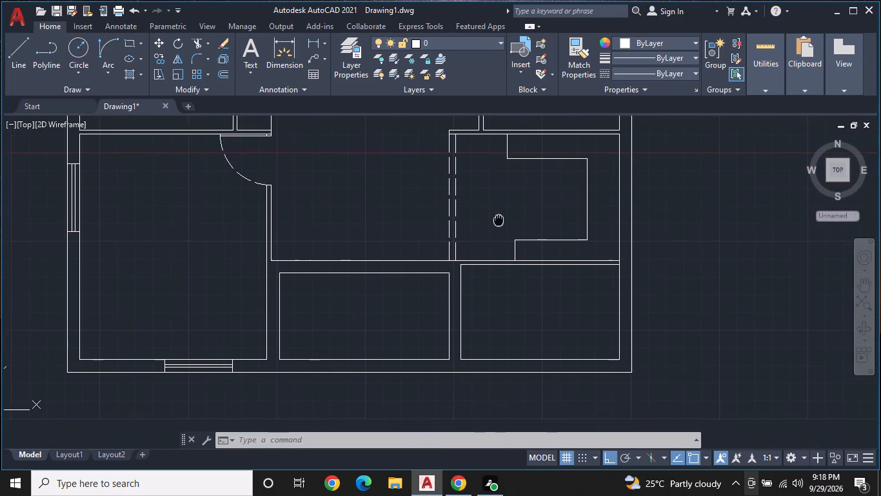
pyautogui.moveTo(525, 272); pyautogui.dragTo(524, 253, button='middle')
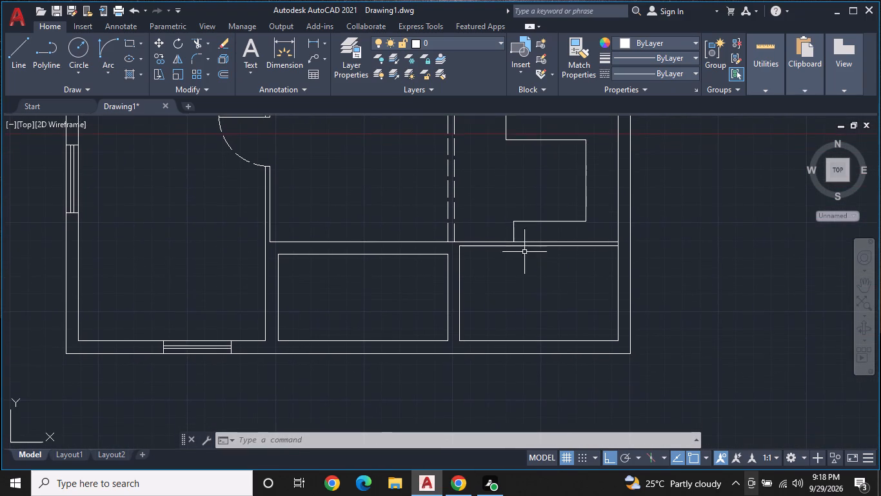
pyautogui.scroll(2, 493, 244)
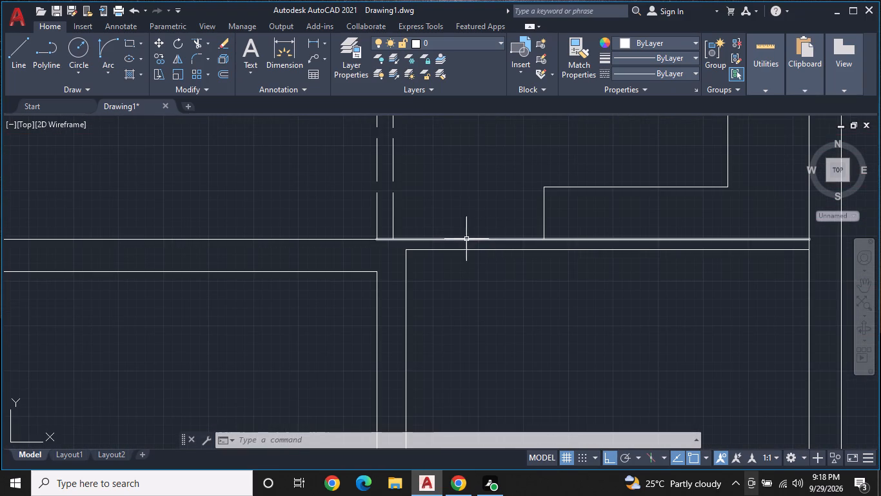
pyautogui.click(8, 36)
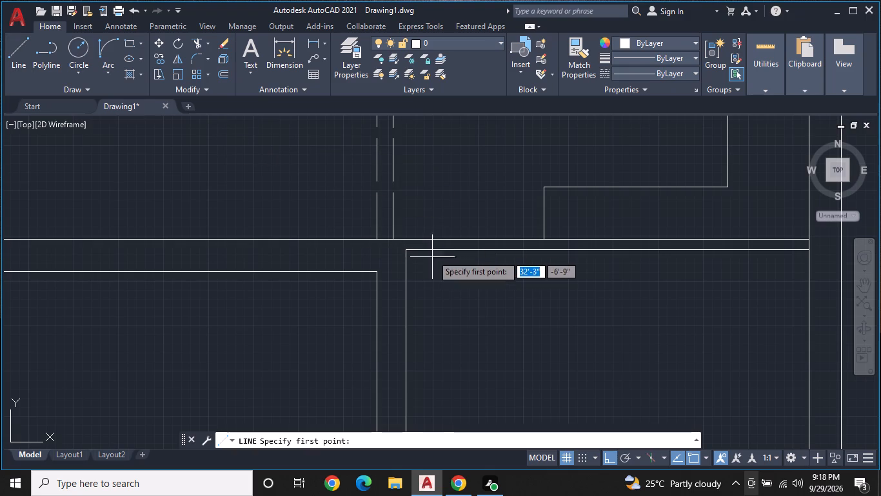
pyautogui.click(430, 240)
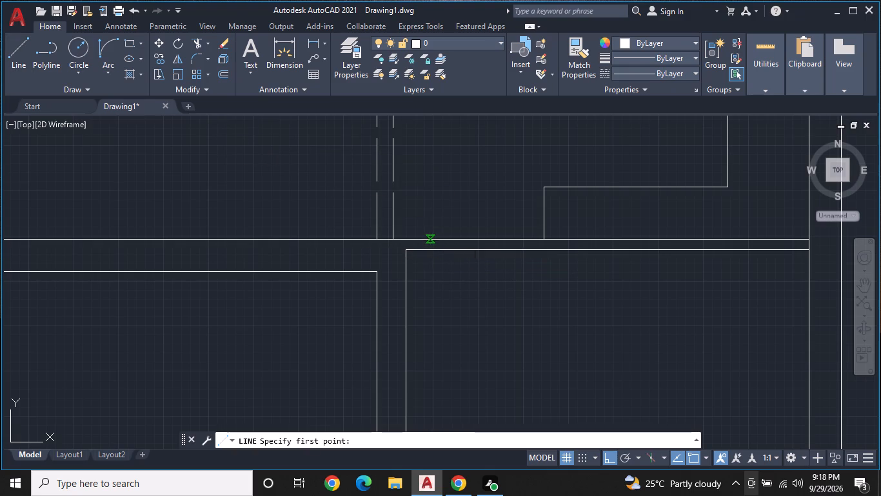
pyautogui.click(431, 251)
pyautogui.press('space')
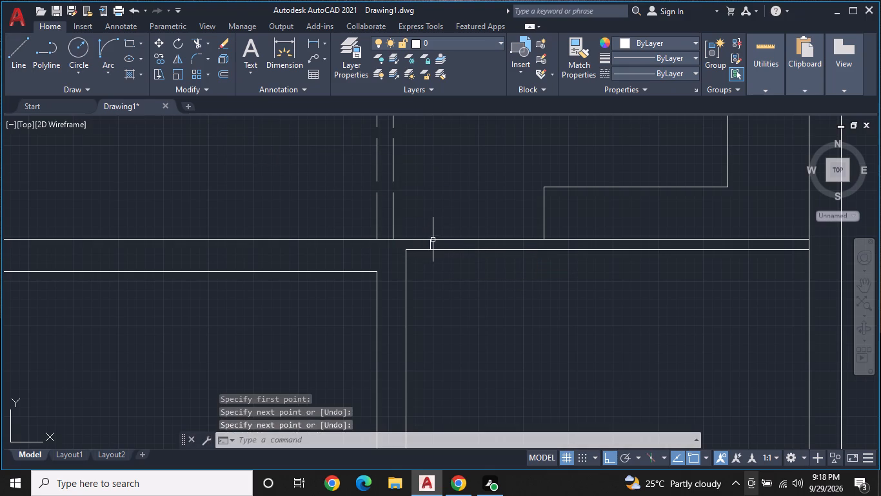
# Draw a 3' vertical door leaf line downward from the top of the jamb line into the lower-right room.
pyautogui.press('space')
pyautogui.click(430, 238)
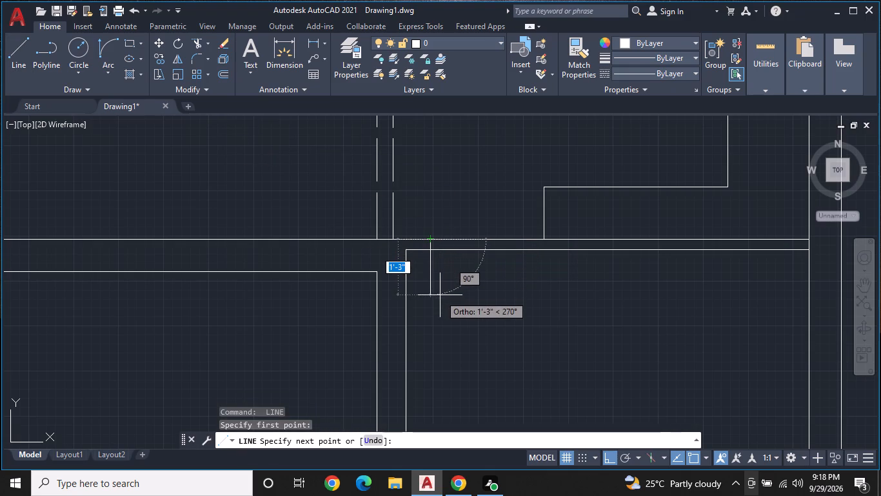
pyautogui.write("3'")
pyautogui.press('Return')
pyautogui.press('space')
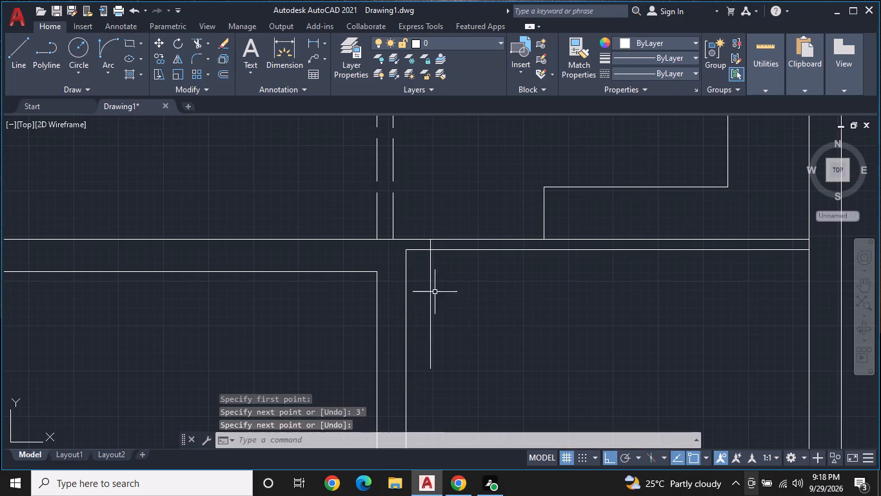
# Draw a 3' horizontal line from the door leaf's top end along the wall's upper line toward the exterior wall.
pyautogui.press('space')
pyautogui.click(431, 239)
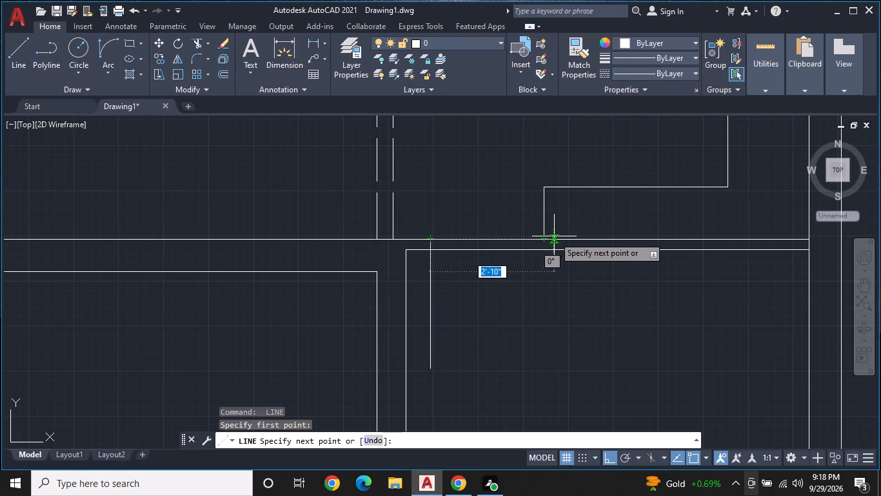
pyautogui.write("3'")
pyautogui.press('Return')
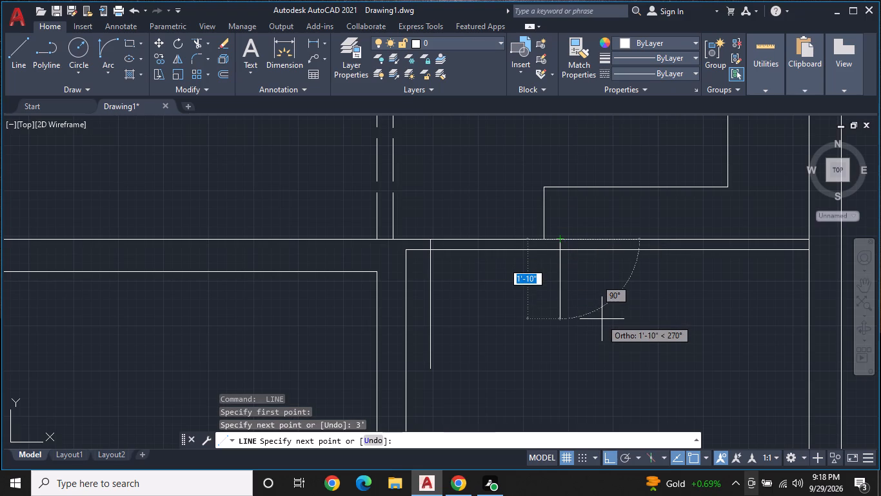
pyautogui.press('Escape')
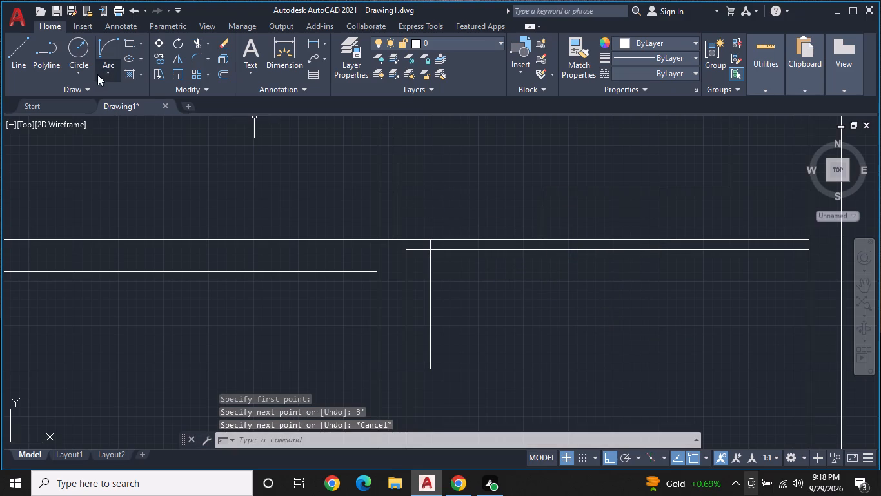
# Draw the swing arc from the 3' leaf's lower end to the free end of the 3' horizontal line.
pyautogui.click(105, 53)
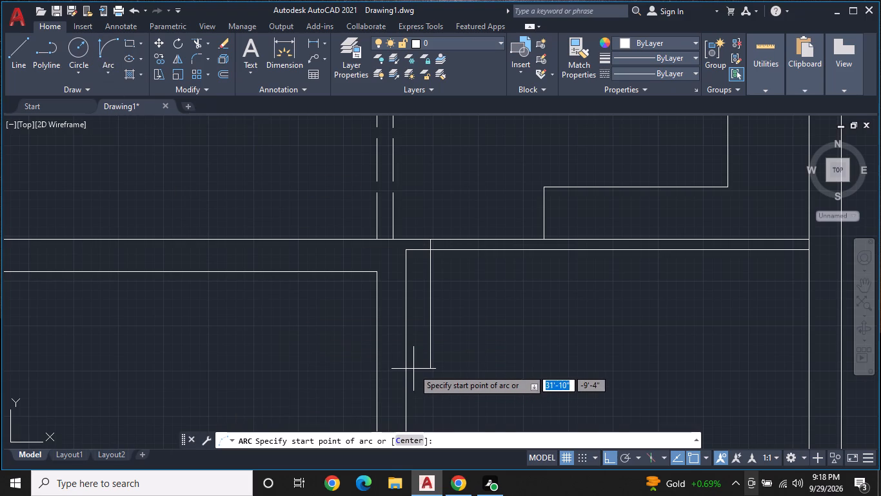
pyautogui.click(431, 369)
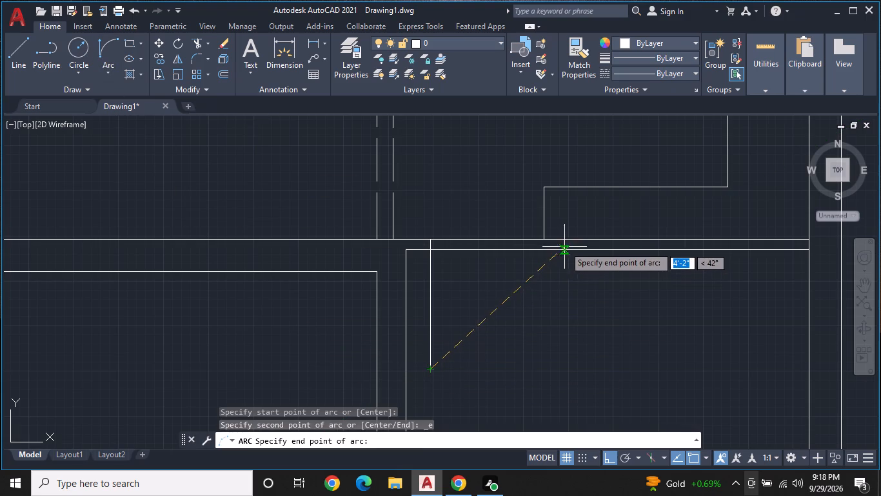
pyautogui.click(562, 239)
pyautogui.click(589, 371)
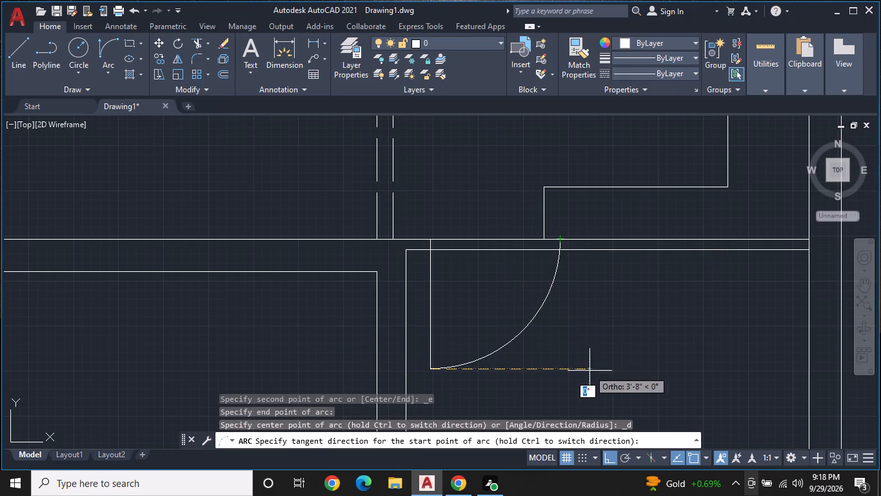
# Offset the 3' door leaf line 1" toward the opening to give the leaf thickness.
pyautogui.click(226, 77)
pyautogui.press('space')
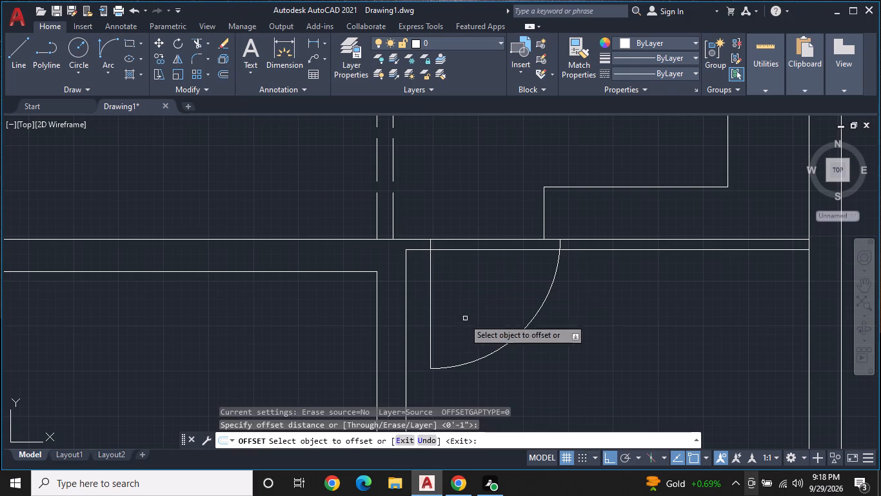
pyautogui.click(429, 302)
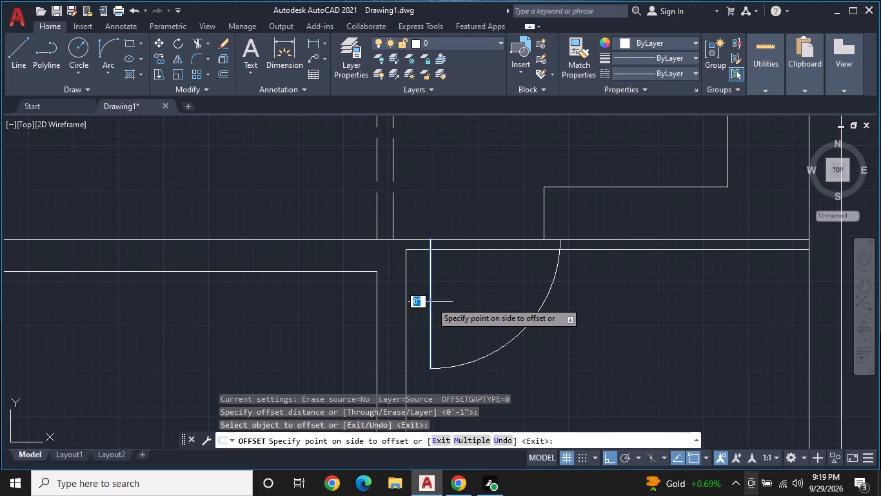
pyautogui.click(494, 302)
pyautogui.press('Escape')
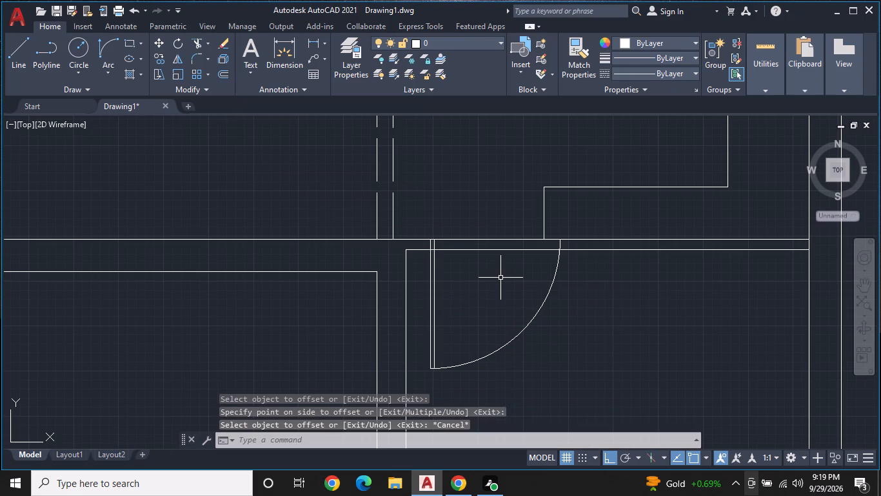
# Trim the wall's upper line across the 3' door opening, between the door leaf and the counter's vertical end line.
pyautogui.click(200, 37)
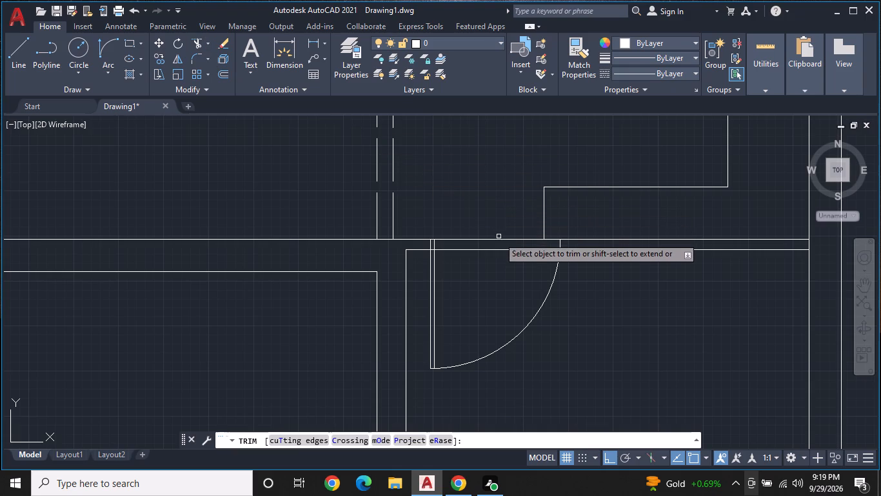
pyautogui.click(499, 239)
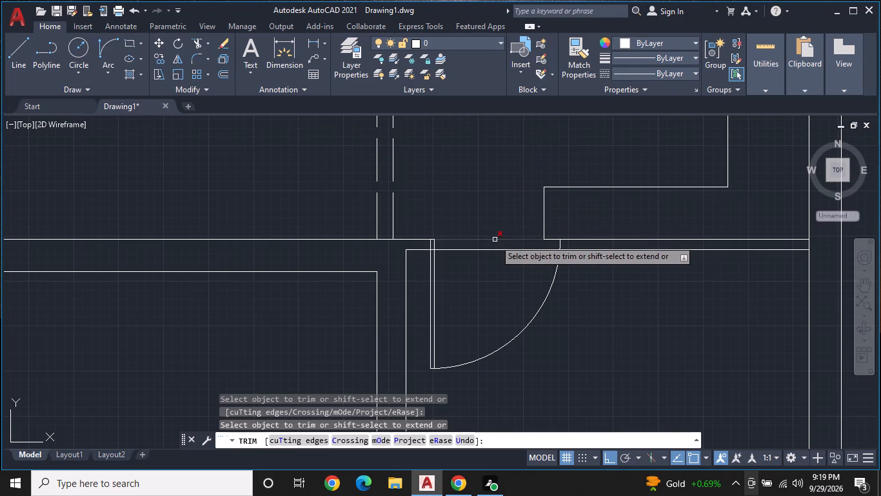
pyautogui.click(493, 240)
pyautogui.press('Escape')
pyautogui.press('space')
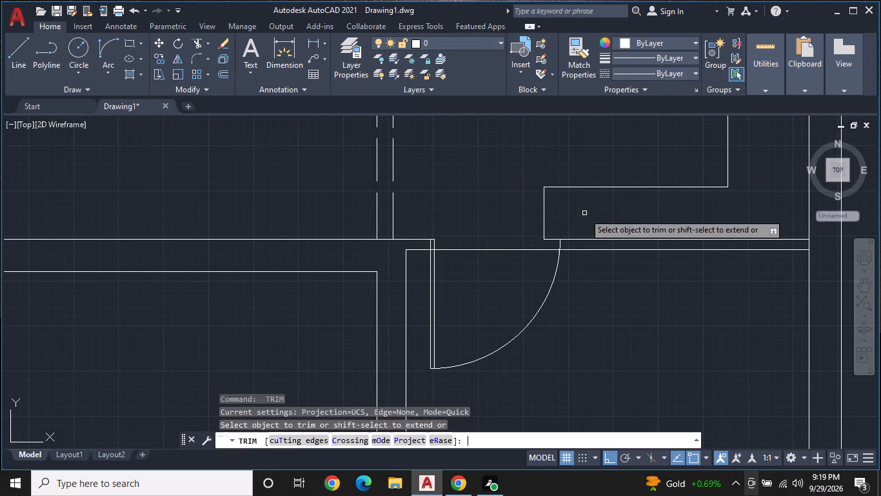
# Draw a new vertical end line from the counter's horizontal edge to the wall's upper line, just clear of the door opening.
pyautogui.click(17, 45)
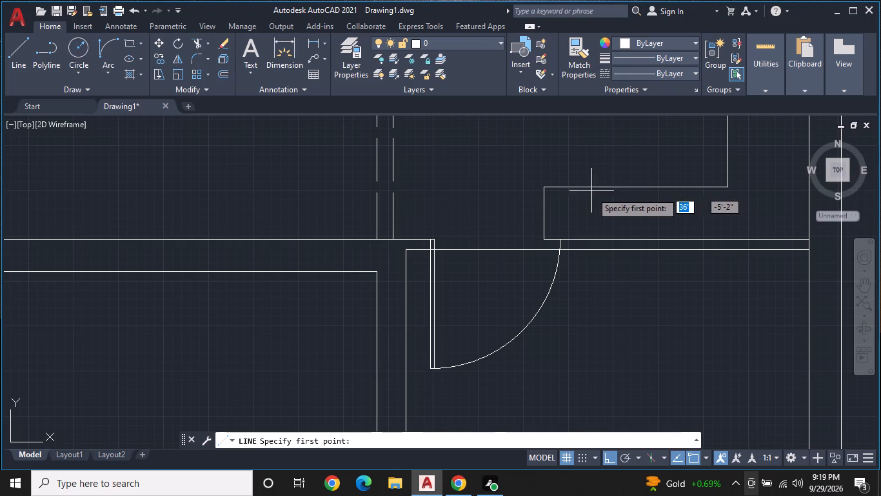
pyautogui.click(577, 185)
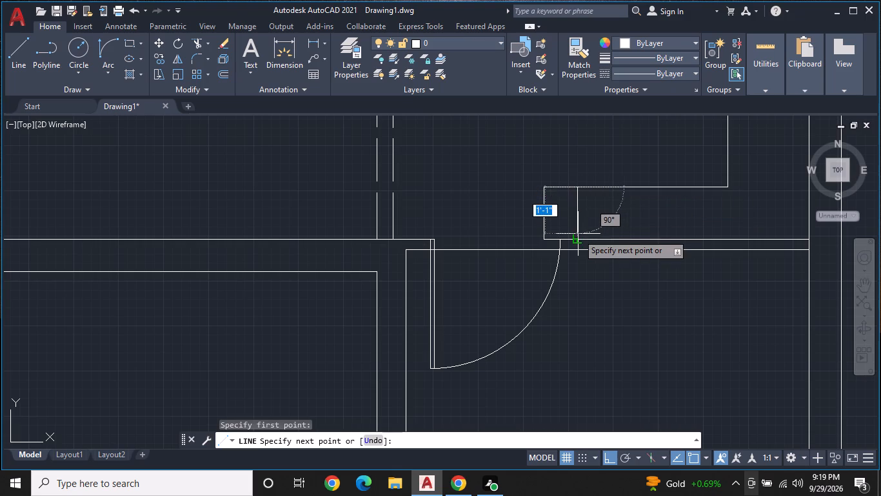
pyautogui.click(577, 238)
pyautogui.press('space')
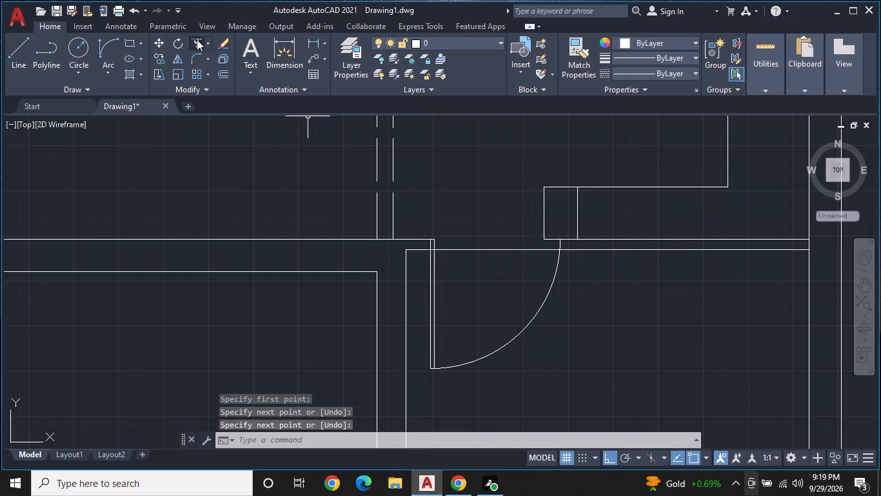
# Trim away the counter's old end line, its leftover horizontal edge, and the wall line stub extending past the swing arc into the opening.
pyautogui.click(196, 39)
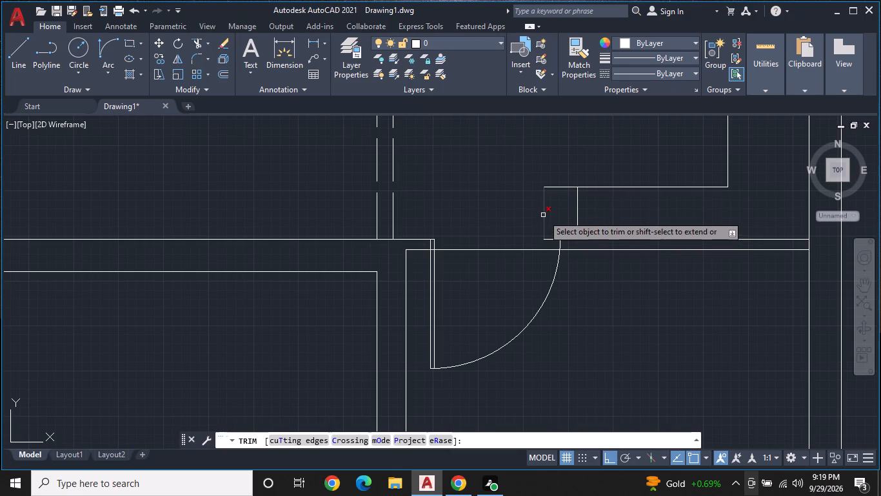
pyautogui.click(543, 215)
pyautogui.click(561, 187)
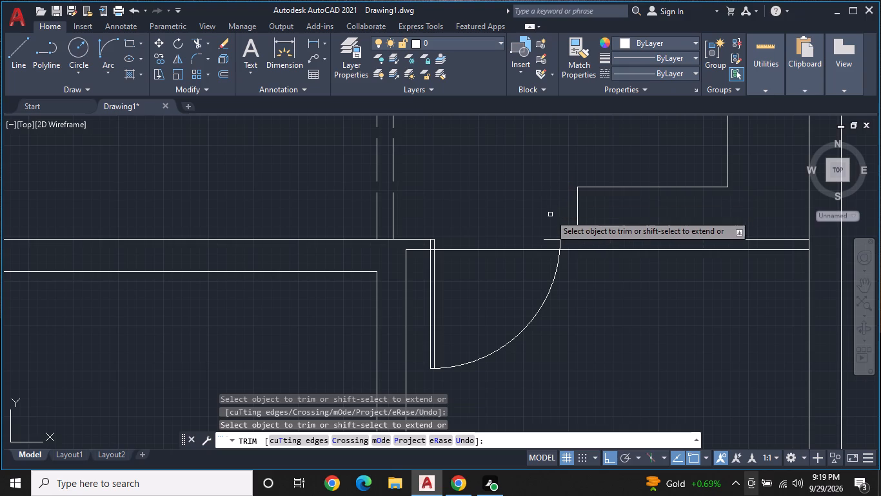
pyautogui.click(550, 240)
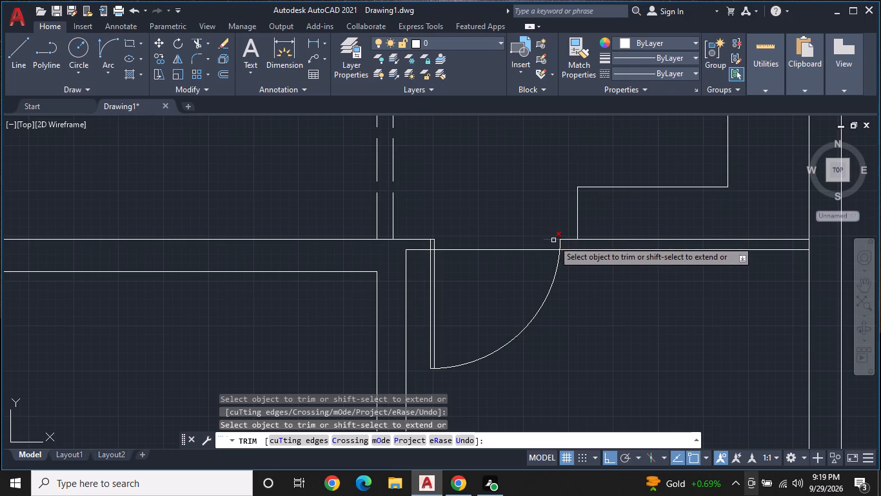
pyautogui.click(552, 240)
pyautogui.press('Escape')
# Change the swing arc of the lower-right room's 3' door to the dashed linetype.
pyautogui.scroll(-1, 560, 218)
pyautogui.moveTo(575, 271); pyautogui.dragTo(595, 256, button='middle')
pyautogui.press('space')
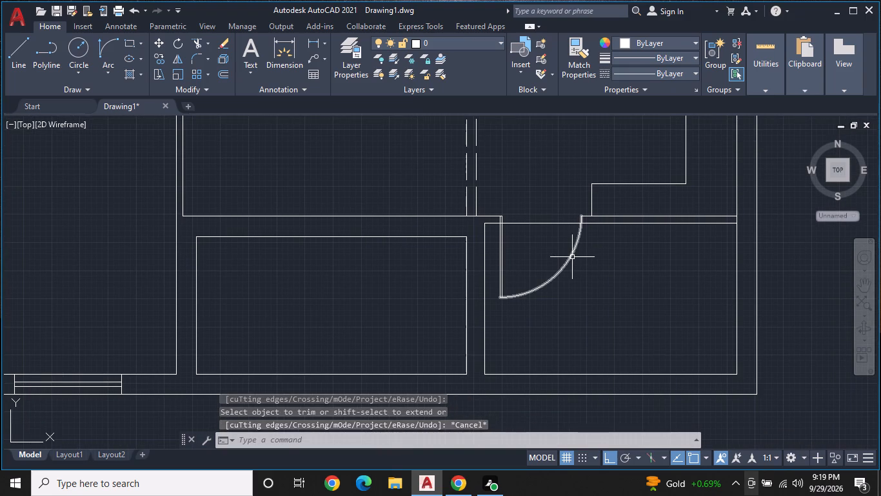
pyautogui.click(572, 257)
pyautogui.click(668, 70)
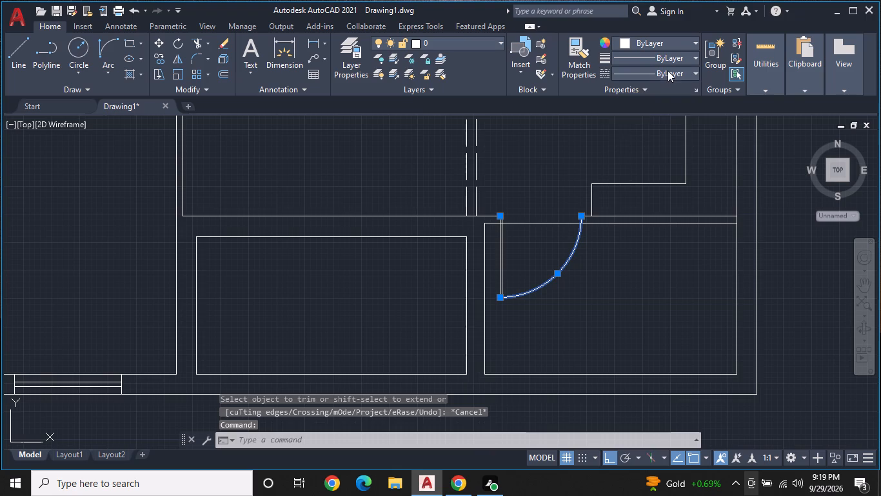
pyautogui.click(669, 119)
pyautogui.press('Escape')
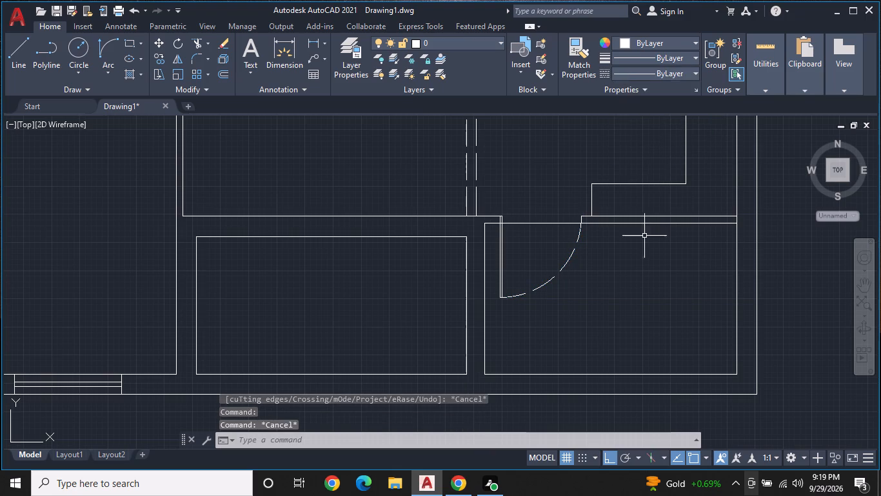
# Look over the plan's doors and rooms, examining the area around the lower-left room's door and the small room above it.
pyautogui.moveTo(642, 257); pyautogui.dragTo(672, 240, button='middle')
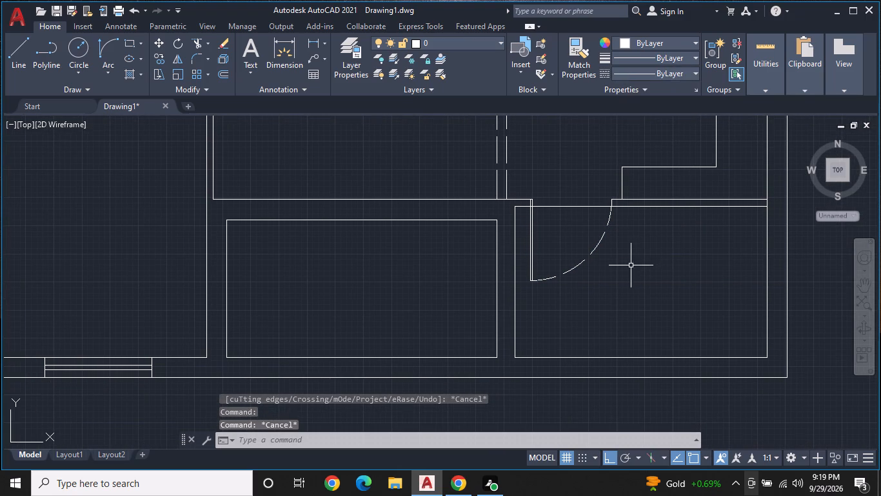
pyautogui.moveTo(629, 265); pyautogui.dragTo(681, 251, button='middle')
pyautogui.scroll(-1, 579, 265)
pyautogui.moveTo(549, 256); pyautogui.dragTo(569, 262, button='middle')
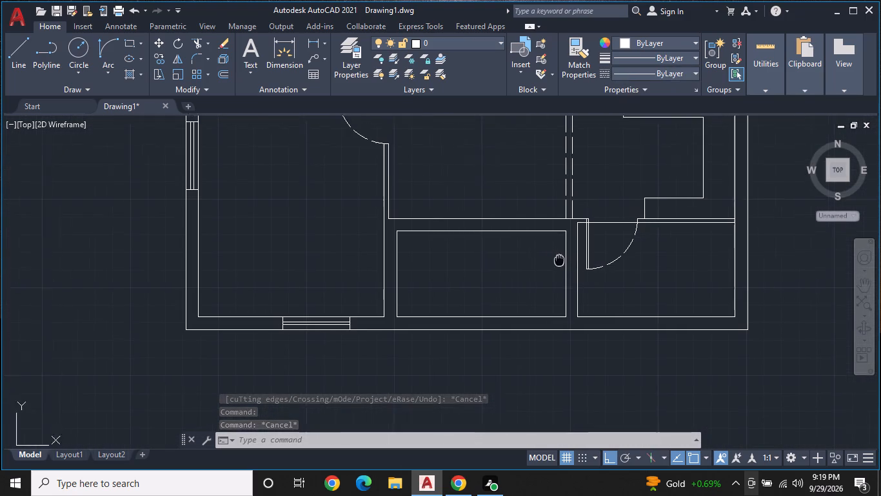
pyautogui.moveTo(569, 262); pyautogui.dragTo(626, 272, button='middle')
pyautogui.moveTo(580, 258); pyautogui.dragTo(597, 302, button='middle')
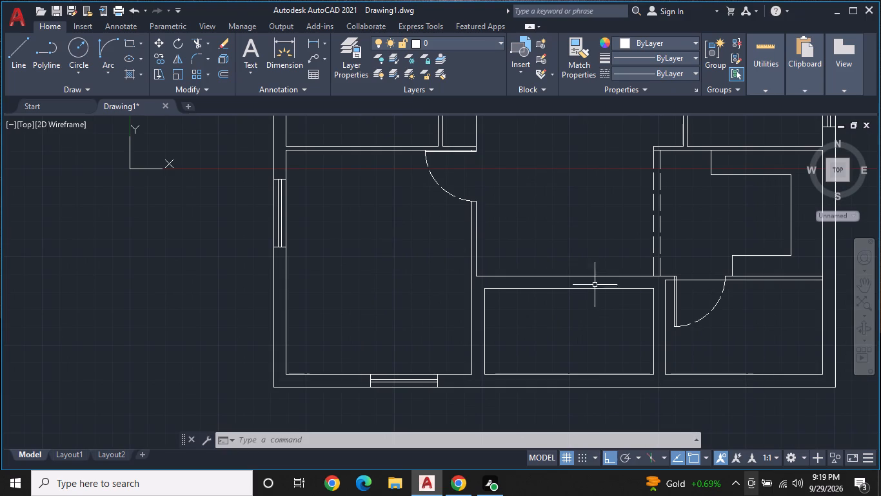
pyautogui.scroll(-1, 577, 269)
pyautogui.moveTo(564, 249); pyautogui.dragTo(537, 302, button='middle')
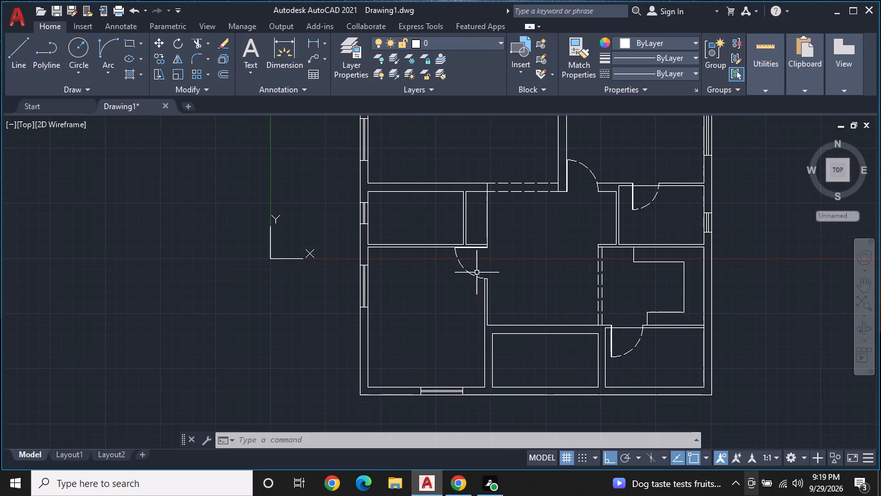
pyautogui.moveTo(476, 273); pyautogui.dragTo(520, 280, button='middle')
pyautogui.scroll(2, 520, 280)
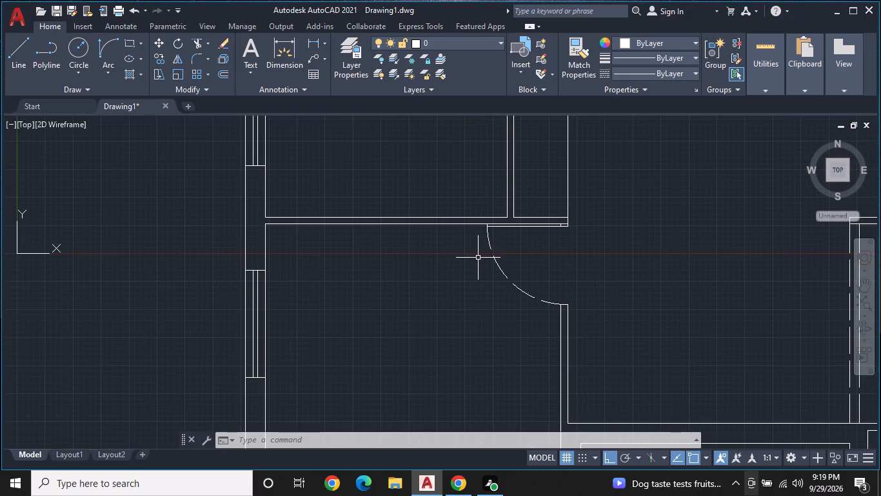
pyautogui.moveTo(477, 257); pyautogui.dragTo(539, 273, button='middle')
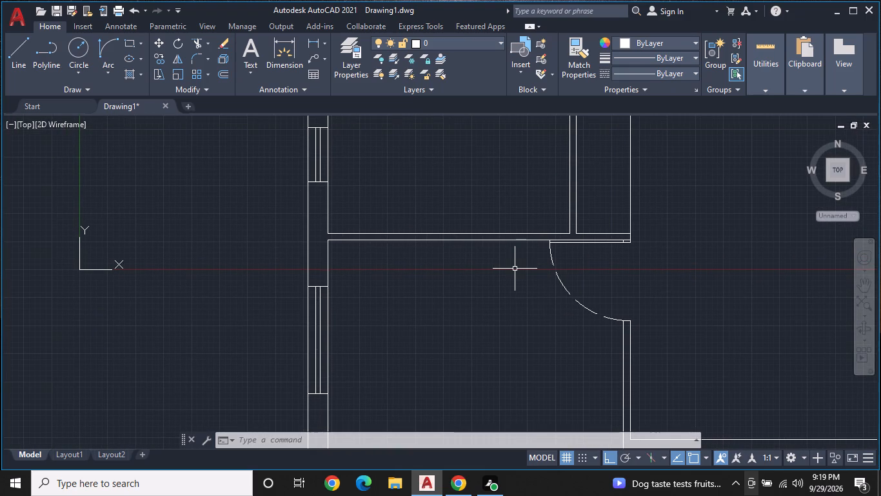
pyautogui.scroll(1, 515, 269)
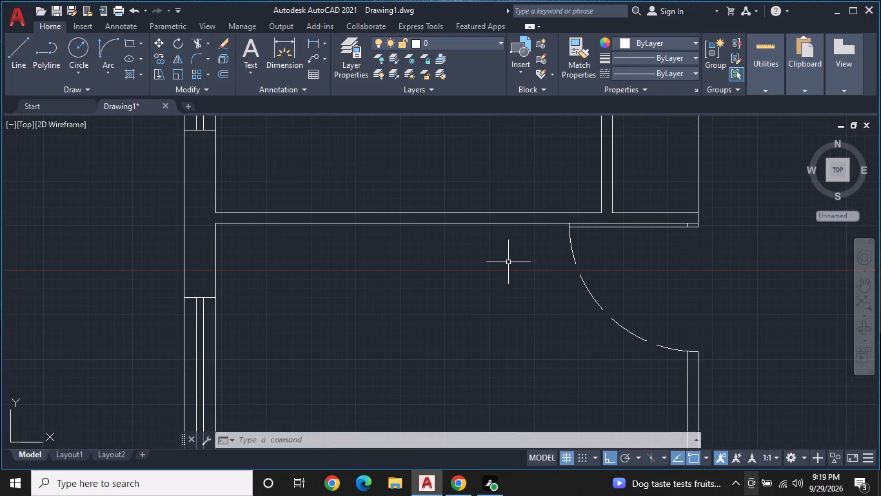
pyautogui.moveTo(507, 245); pyautogui.dragTo(545, 286, button='middle')
pyautogui.scroll(-1, 540, 279)
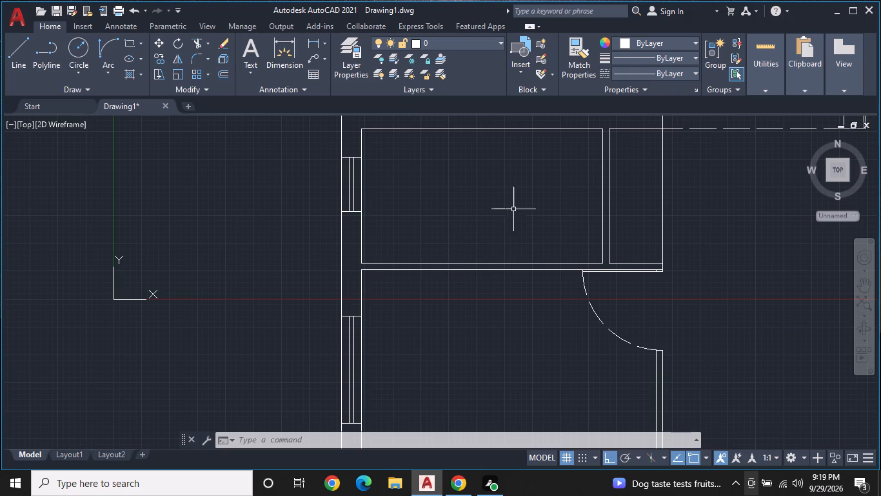
# In the small room above the lower-left room, draw a vertical line near mid-width from its bottom wall line to its top wall line.
pyautogui.press('space')
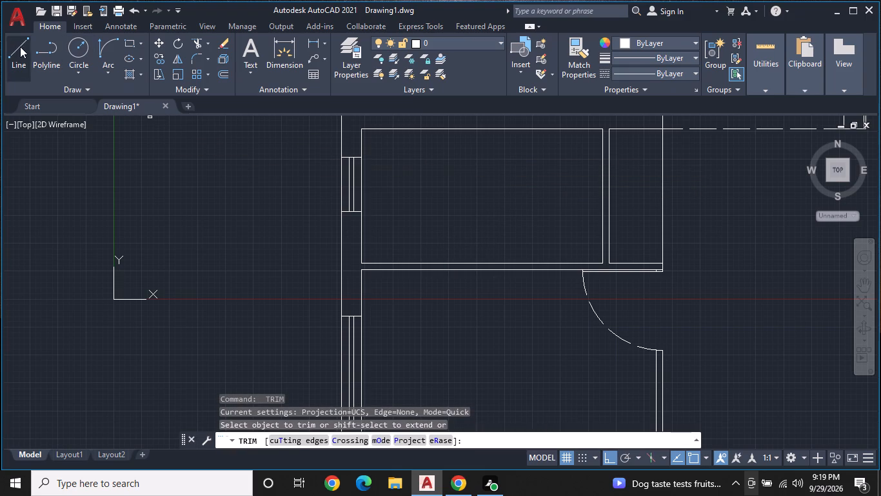
pyautogui.click(20, 46)
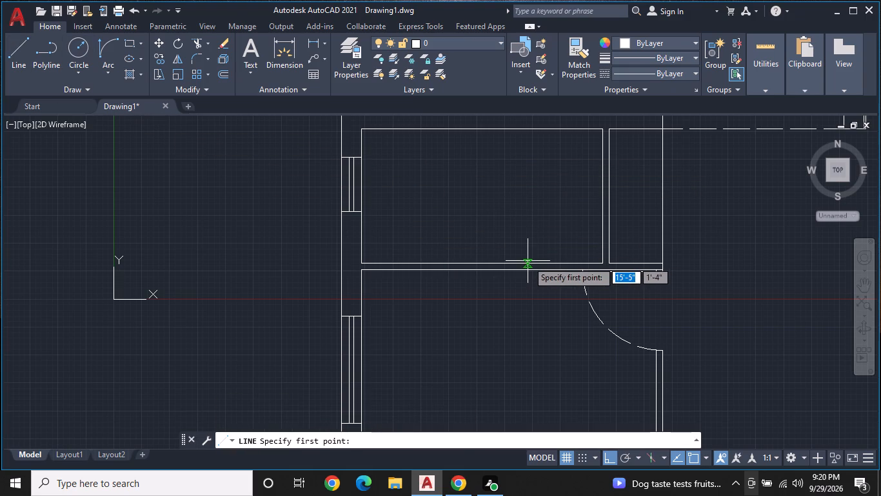
pyautogui.click(494, 264)
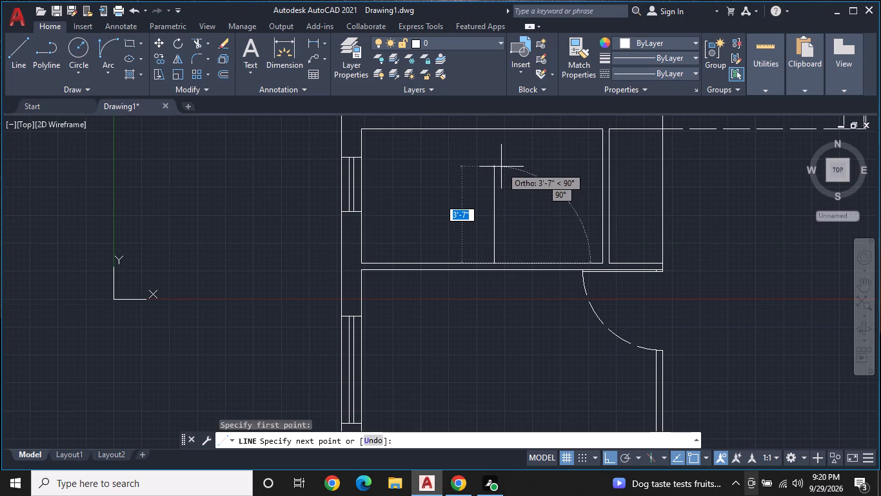
pyautogui.click(498, 131)
pyautogui.press('space')
# Draw a short vertical line across the partition thickness, from the dividing line's lower end to the partition's lower line.
pyautogui.moveTo(526, 205); pyautogui.dragTo(586, 198, button='middle')
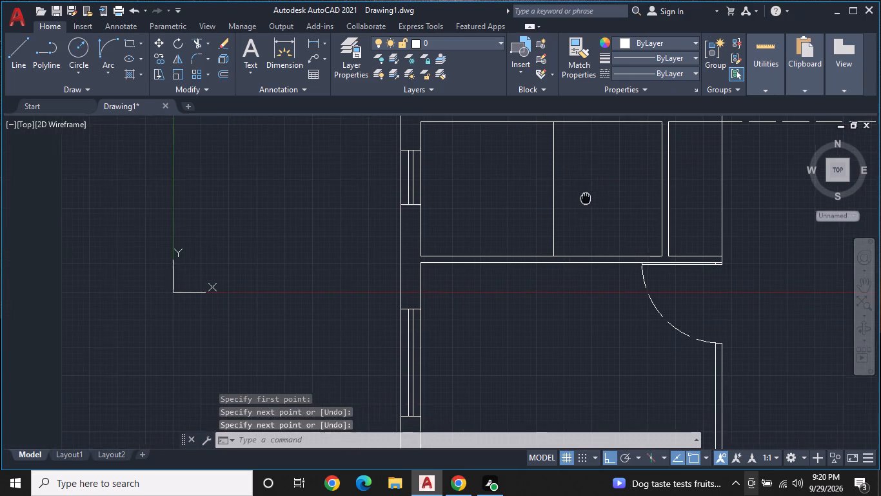
pyautogui.scroll(-1, 575, 230)
pyautogui.moveTo(558, 283); pyautogui.dragTo(588, 269, button='middle')
pyautogui.scroll(1, 588, 254)
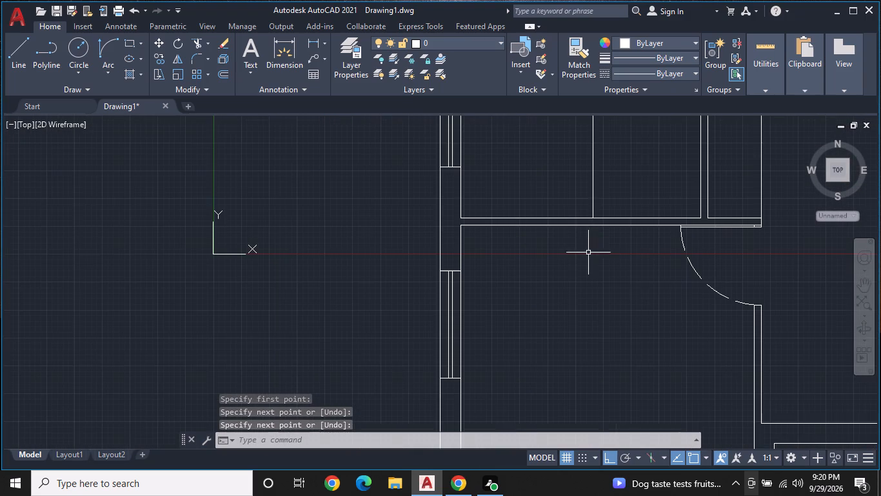
pyautogui.moveTo(597, 249); pyautogui.dragTo(600, 309, button='middle')
pyautogui.press('space')
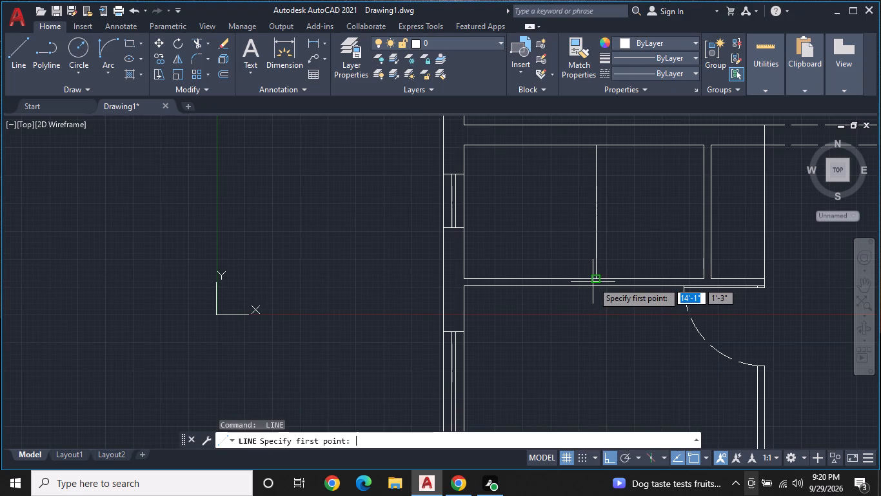
pyautogui.scroll(2, 593, 282)
pyautogui.click(599, 275)
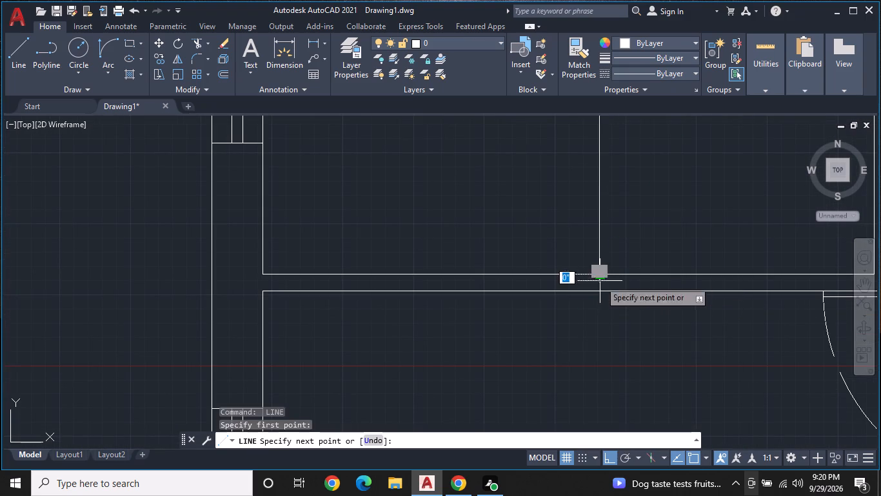
pyautogui.click(600, 289)
pyautogui.press('space')
# Draw a 2'6" vertical line upward from the lower end of the short jamb line, along the small room's dividing line.
pyautogui.press('space')
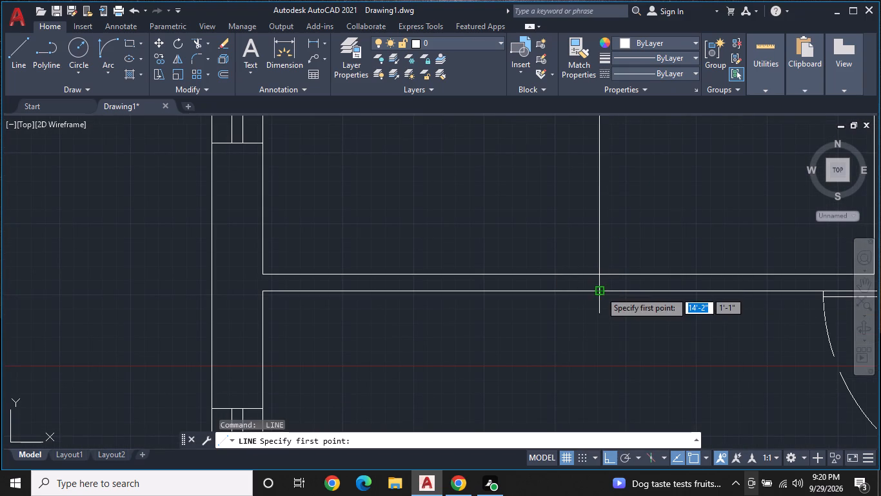
pyautogui.click(600, 291)
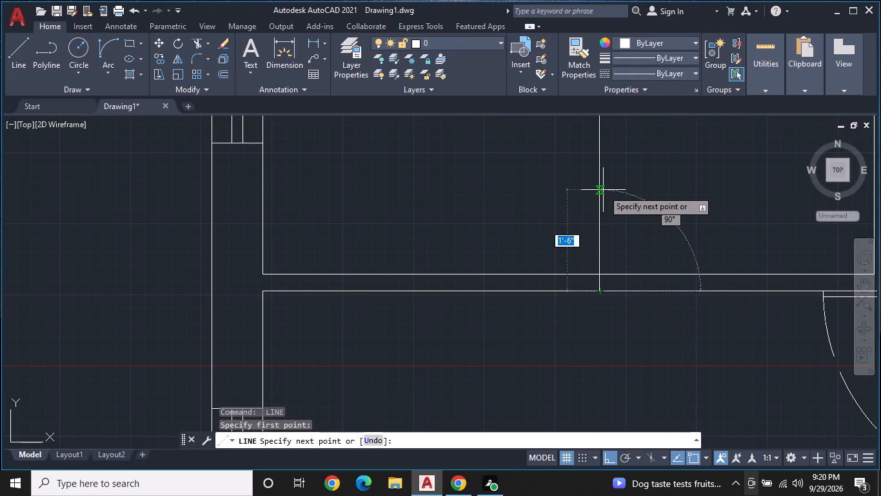
pyautogui.write('2\'6"')
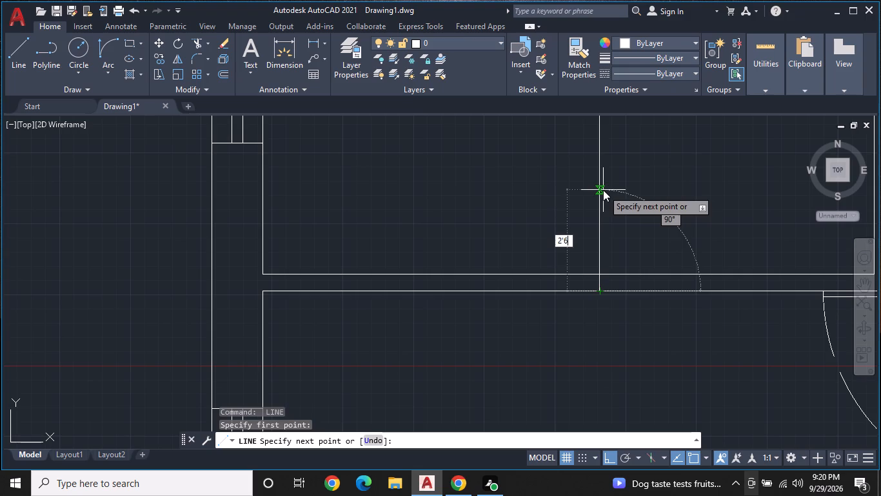
pyautogui.press('Return')
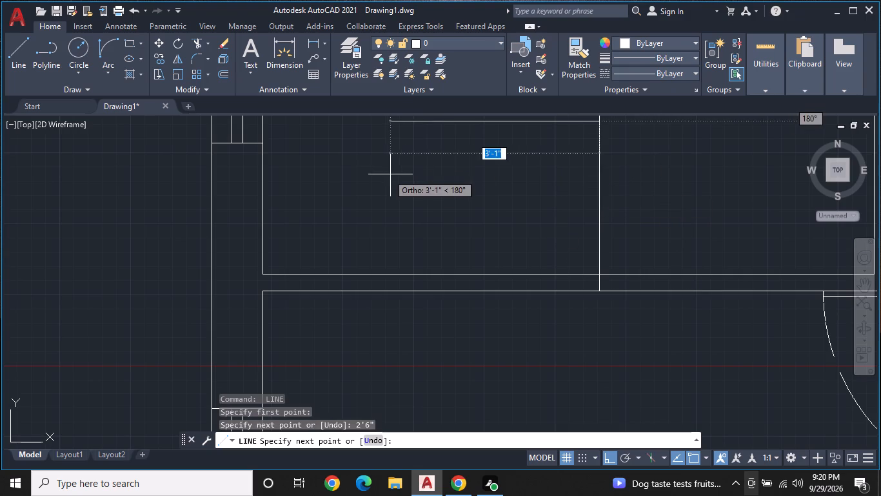
pyautogui.scroll(-2, 447, 188)
pyautogui.moveTo(462, 223); pyautogui.dragTo(453, 265, button='middle')
pyautogui.scroll(-1, 453, 241)
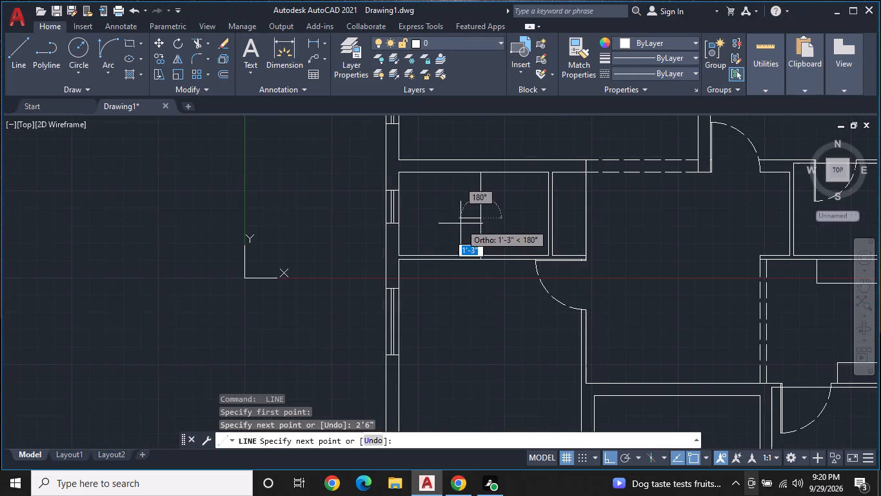
pyautogui.scroll(2, 460, 222)
pyautogui.press('Escape')
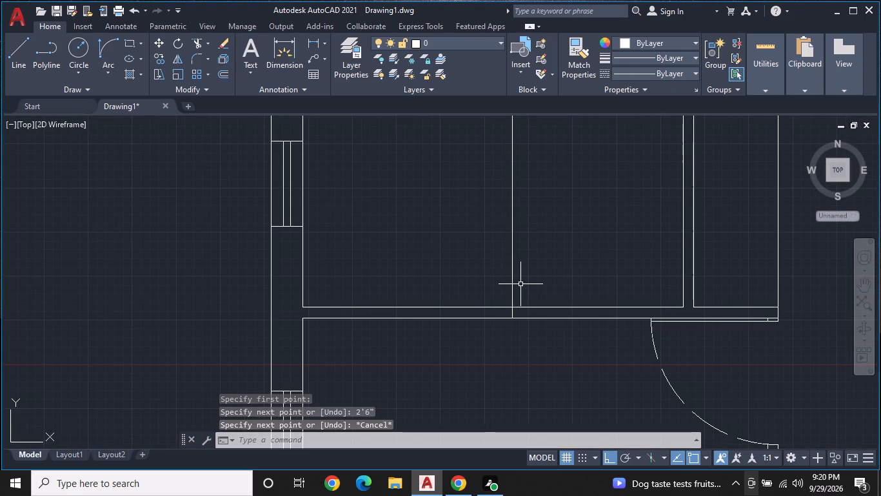
# Draw a 2'6" horizontal line from the jamb line's lower end along the partition's lower line toward the left exterior wall.
pyautogui.press('space')
pyautogui.click(513, 319)
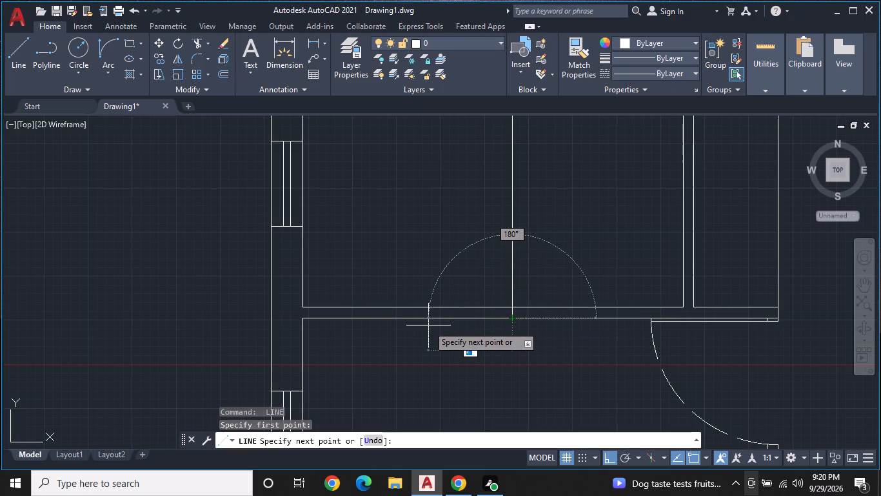
pyautogui.write('2\'6"')
pyautogui.press('Return')
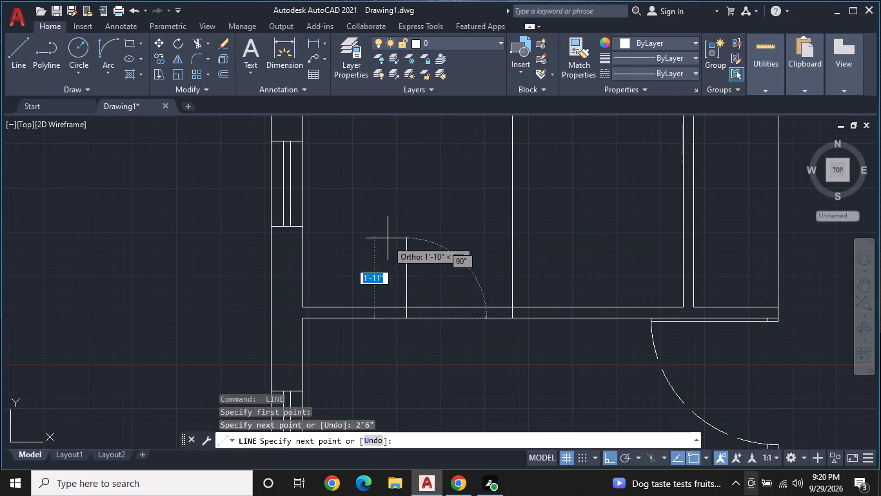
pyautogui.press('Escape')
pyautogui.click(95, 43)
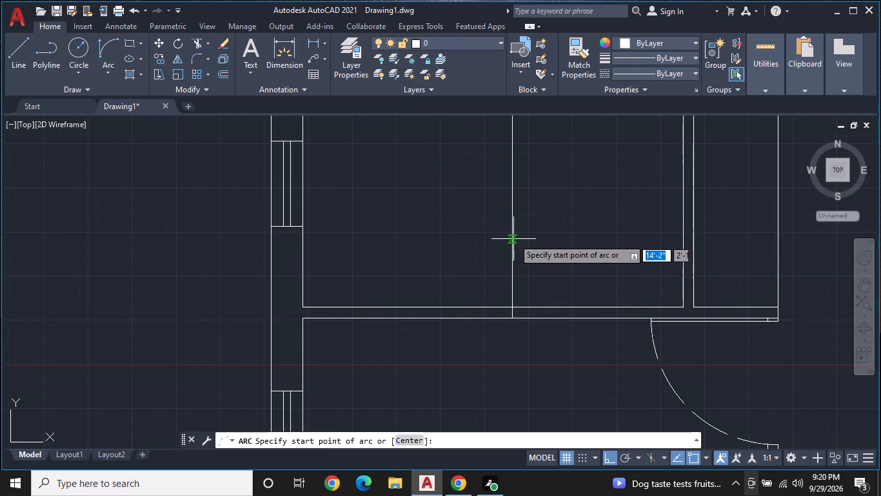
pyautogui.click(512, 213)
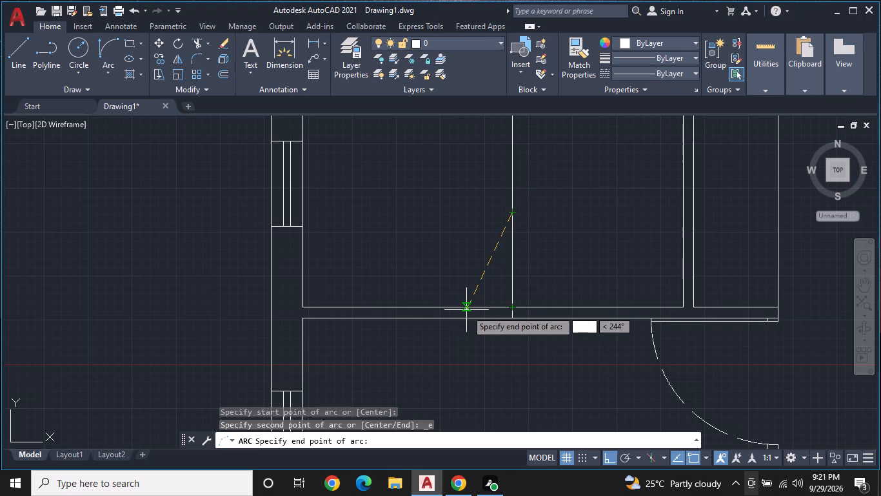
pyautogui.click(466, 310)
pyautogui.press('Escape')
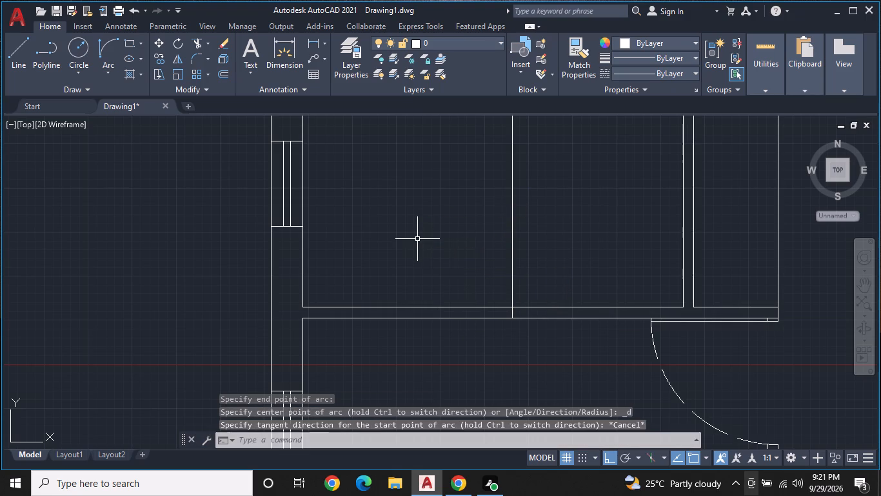
# In the small room's left part, draw a 2'6" horizontal line and a 2'6" vertical line upward from its right end.
pyautogui.scroll(-1, 497, 262)
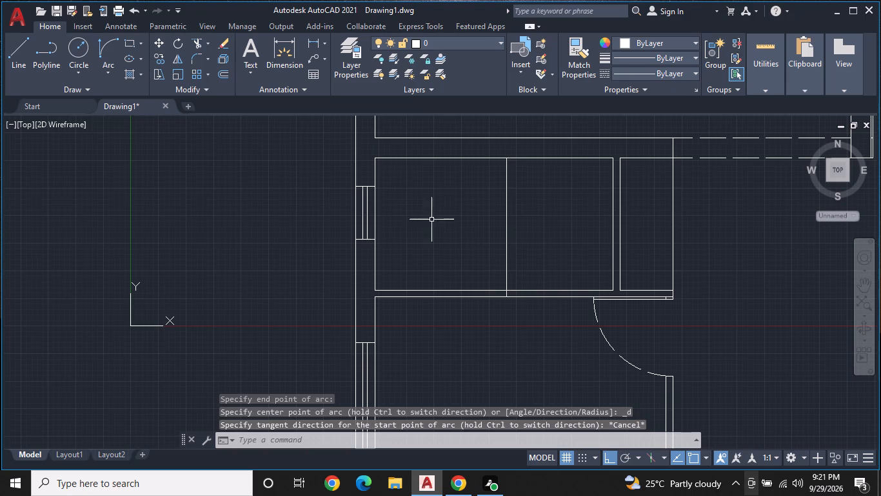
pyautogui.click(18, 40)
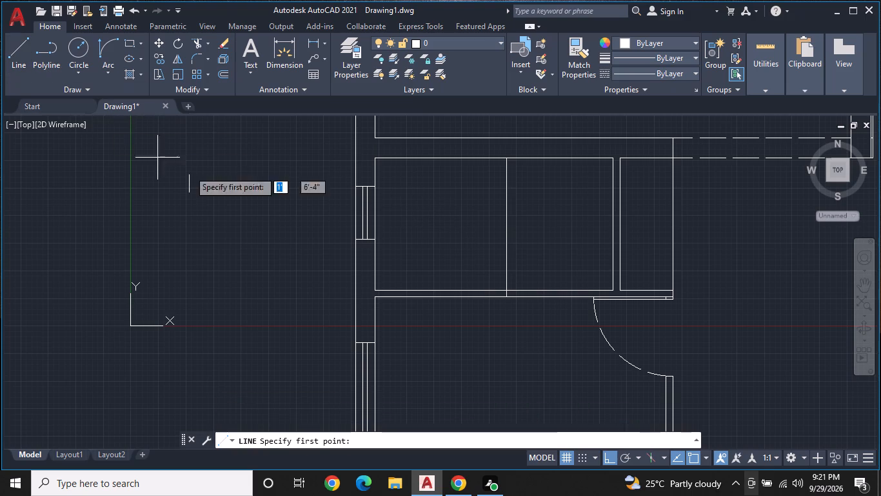
pyautogui.click(401, 238)
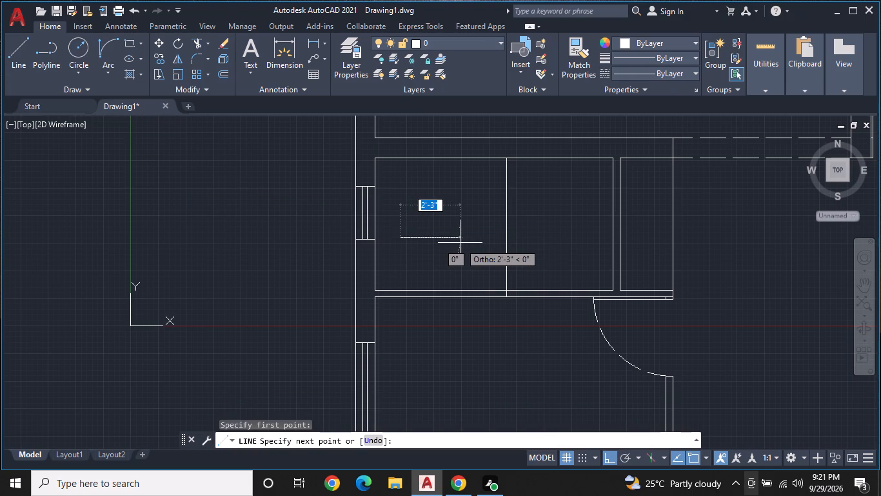
pyautogui.write('2\'6"')
pyautogui.press('Return')
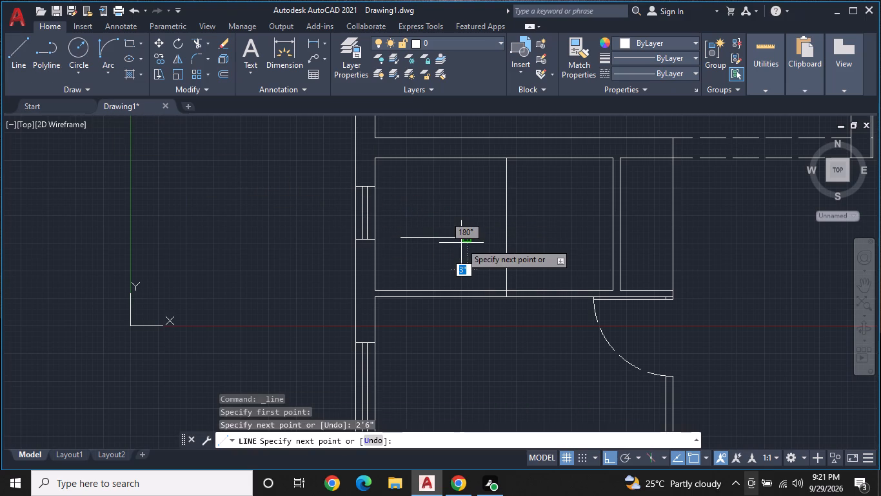
pyautogui.scroll(1, 400, 207)
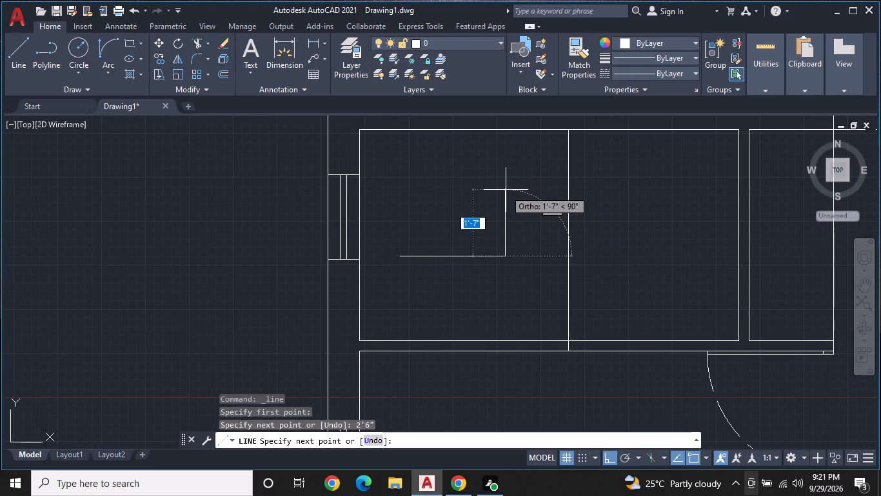
pyautogui.write('2\'6"')
pyautogui.press('Return')
pyautogui.press('Escape')
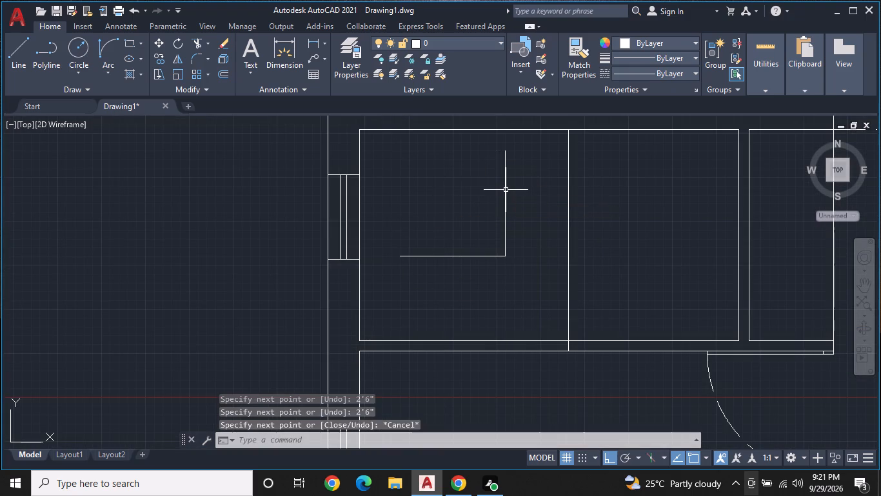
# Draw a quarter-circle swing arc from the vertical line's upper end to the horizontal line's left end.
pyautogui.click(105, 42)
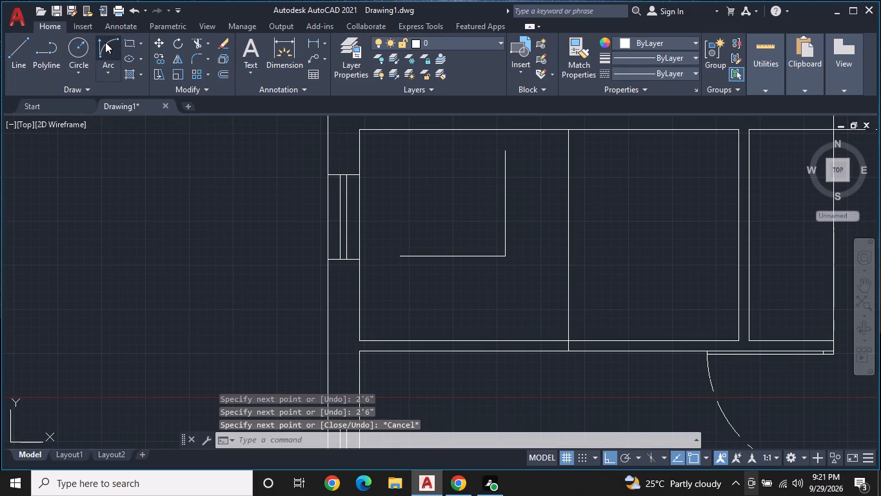
pyautogui.click(502, 152)
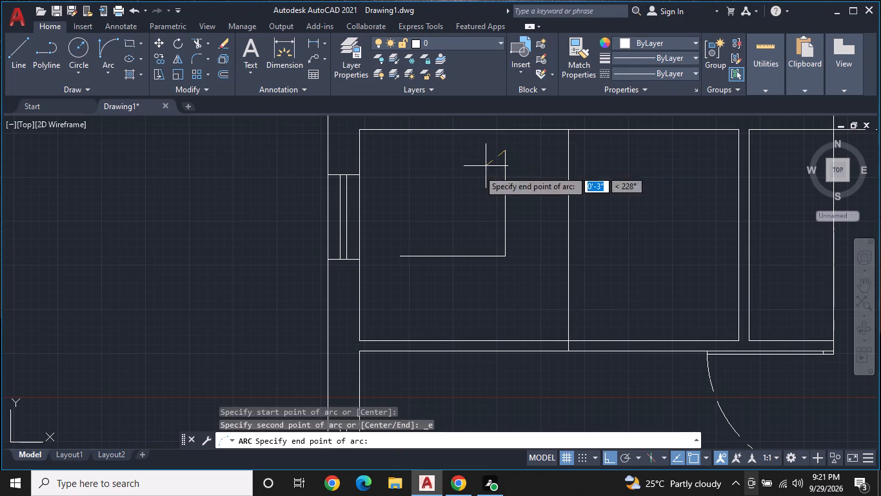
pyautogui.click(403, 254)
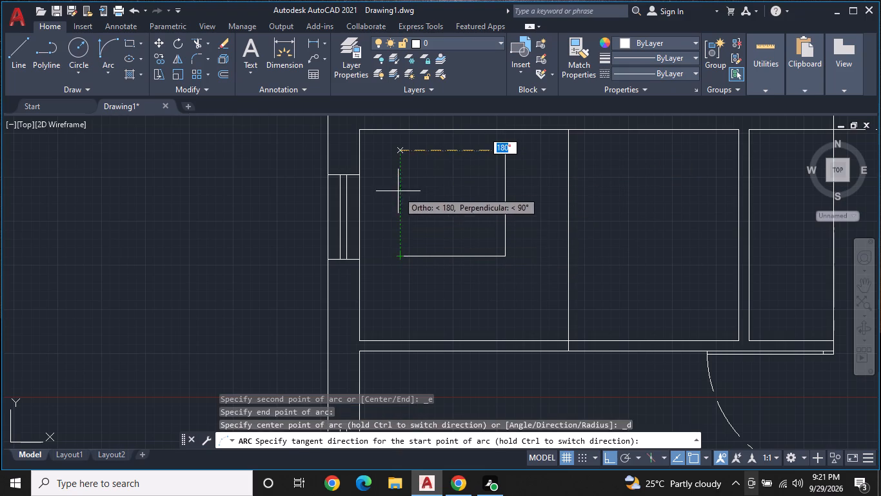
pyautogui.click(398, 191)
# Offset the 2'6" vertical door line 1" toward the inside of the arc to form the door leaf.
pyautogui.click(227, 74)
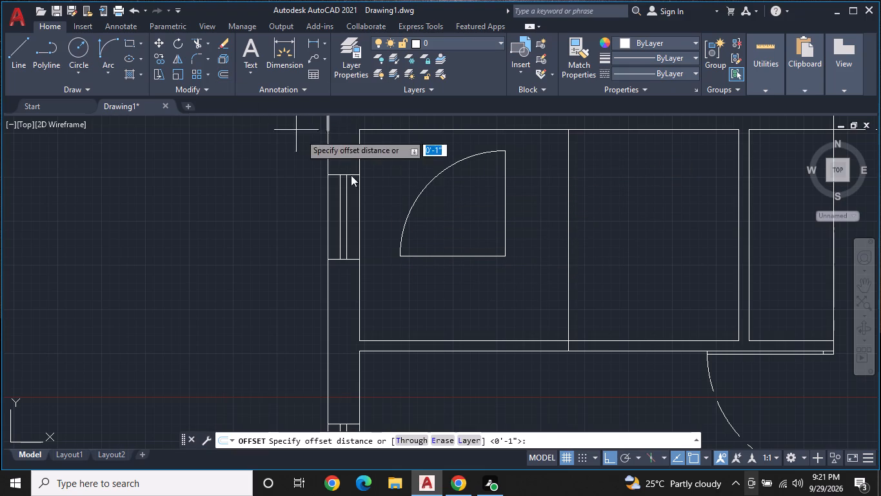
pyautogui.press('space')
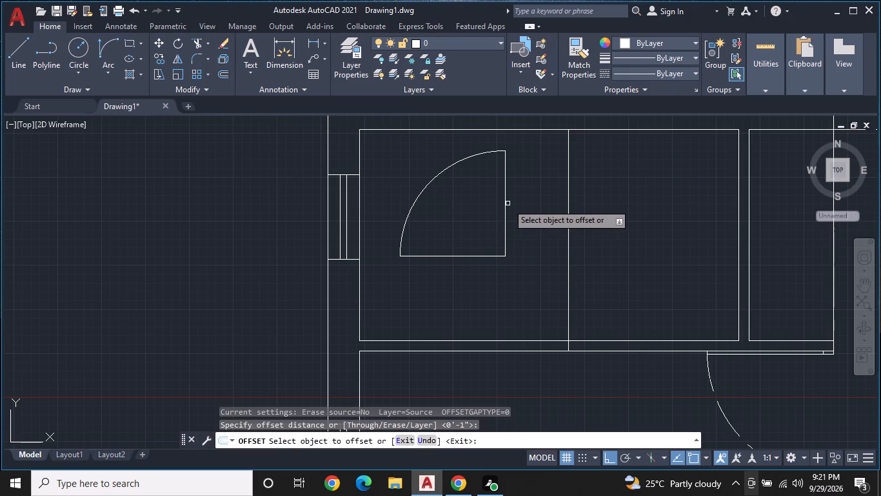
pyautogui.click(506, 207)
pyautogui.click(462, 212)
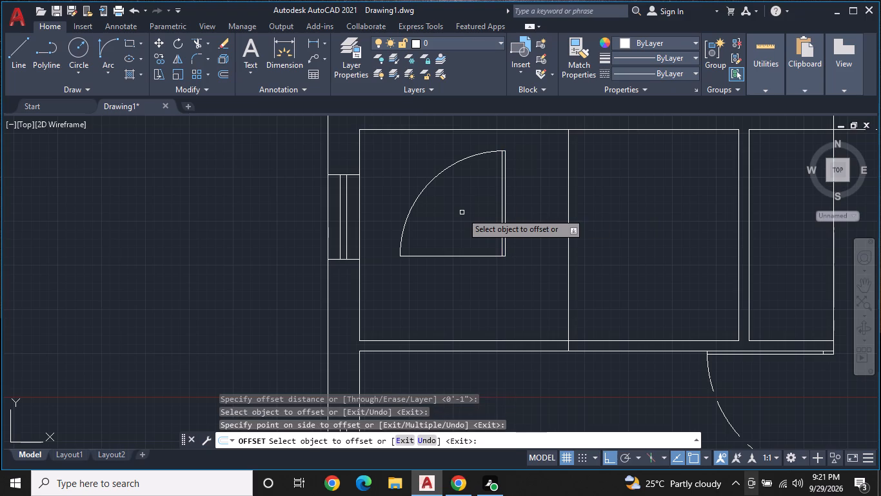
pyautogui.press('Escape')
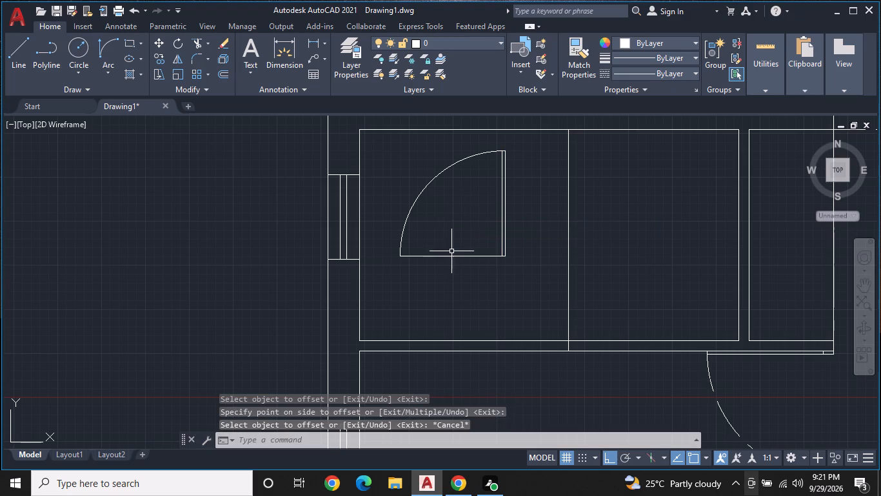
# Erase the 2'6" horizontal line beneath the swing arc.
pyautogui.click(451, 255)
pyautogui.rightClick(451, 256)
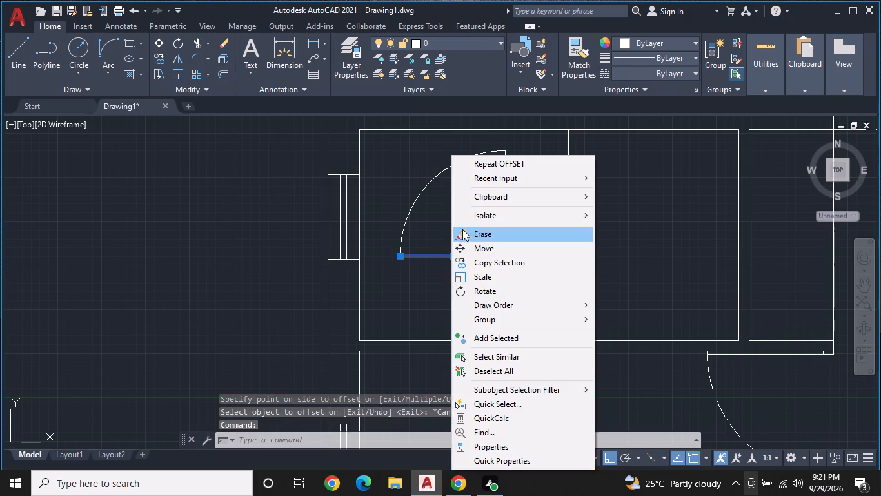
pyautogui.click(486, 238)
# With ortho off, move the door leaf and arc from the leaf's lower-right corner to the jamb line's lower end on the partition.
pyautogui.click(516, 260)
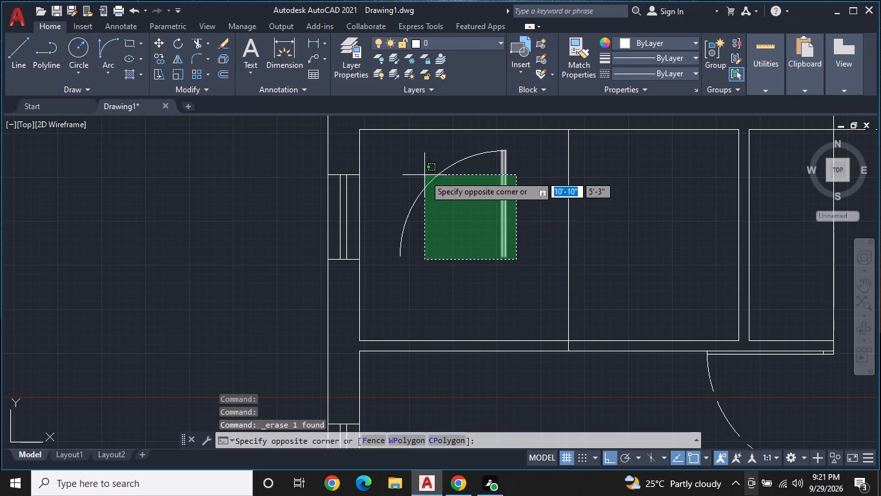
pyautogui.click(424, 175)
pyautogui.rightClick(424, 175)
pyautogui.click(504, 264)
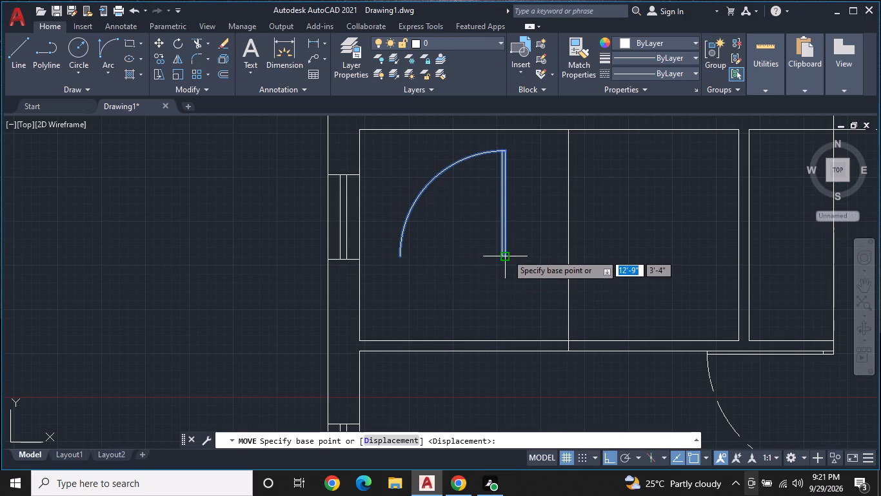
pyautogui.click(506, 254)
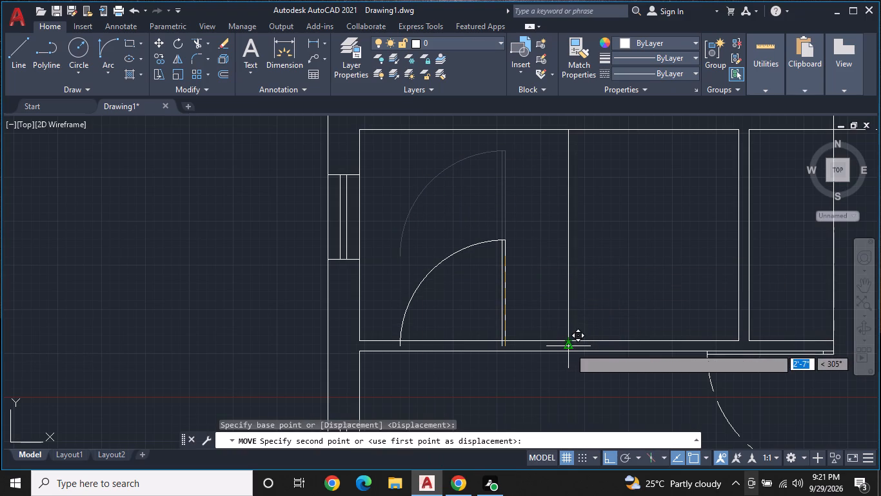
pyautogui.press('F8')
pyautogui.scroll(1, 568, 341)
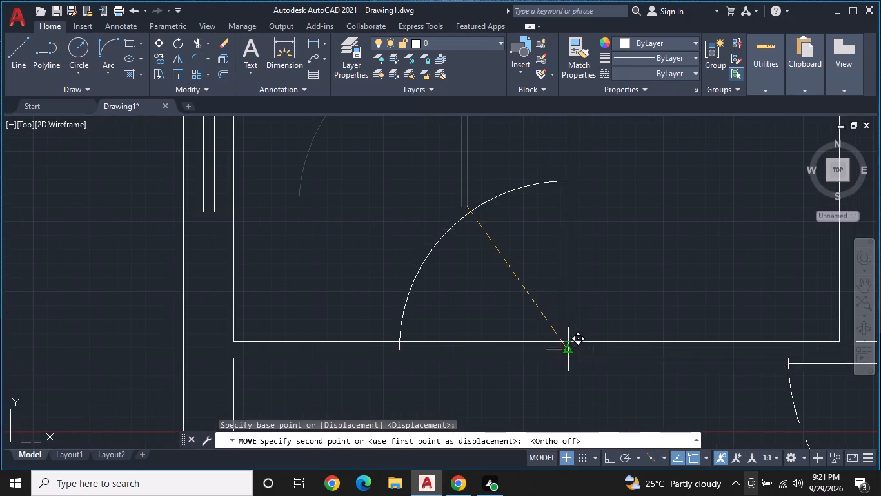
pyautogui.click(568, 356)
pyautogui.press('Escape')
pyautogui.scroll(1, 516, 287)
pyautogui.scroll(-1, 508, 277)
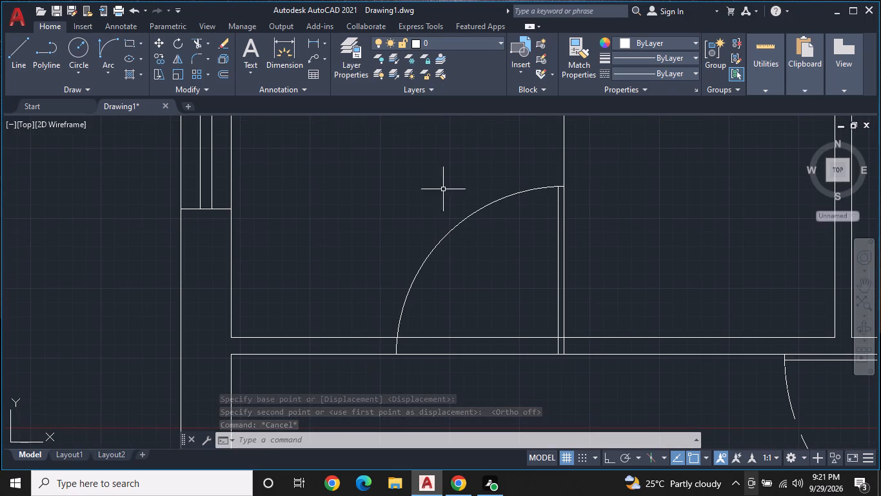
# Trim the partition's lower line between the swing arc's end and the door leaf.
pyautogui.click(195, 41)
pyautogui.click(488, 355)
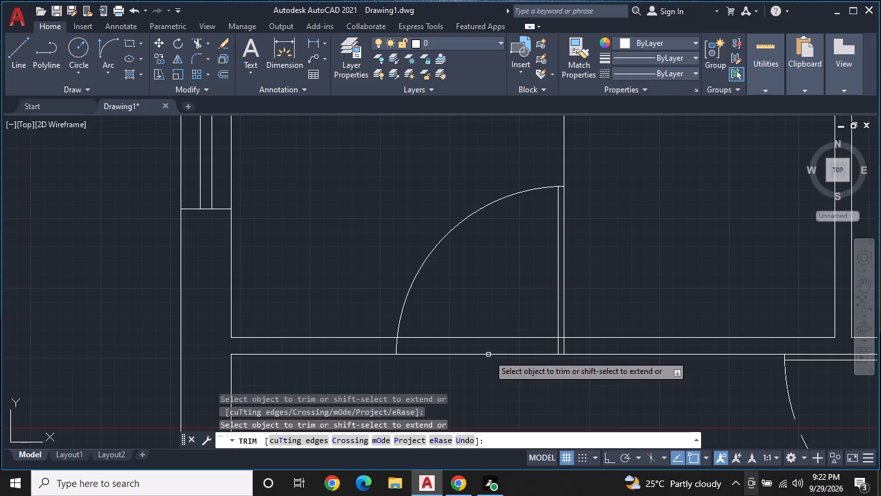
pyautogui.click(488, 355)
pyautogui.scroll(-1, 493, 358)
pyautogui.press('Escape')
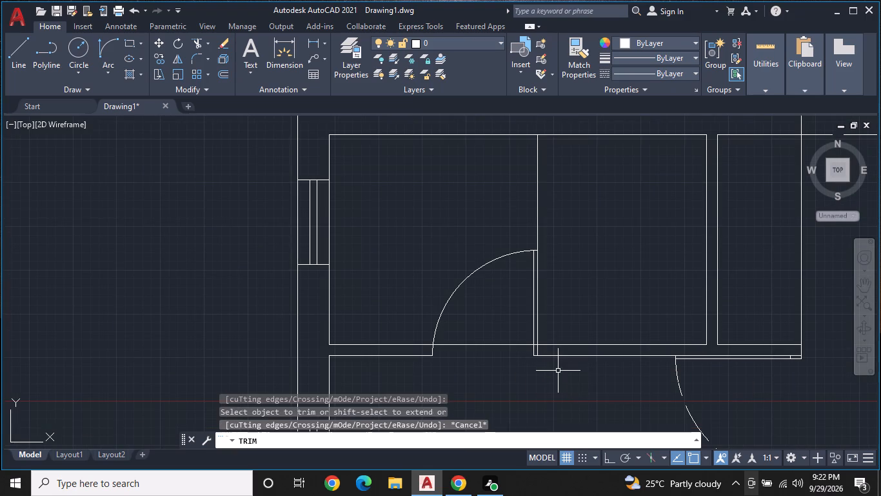
# Set the new door's swing arc to the dashed ACAD_ISO02W100 linetype.
pyautogui.moveTo(558, 371); pyautogui.dragTo(533, 366, button='middle')
pyautogui.click(436, 280)
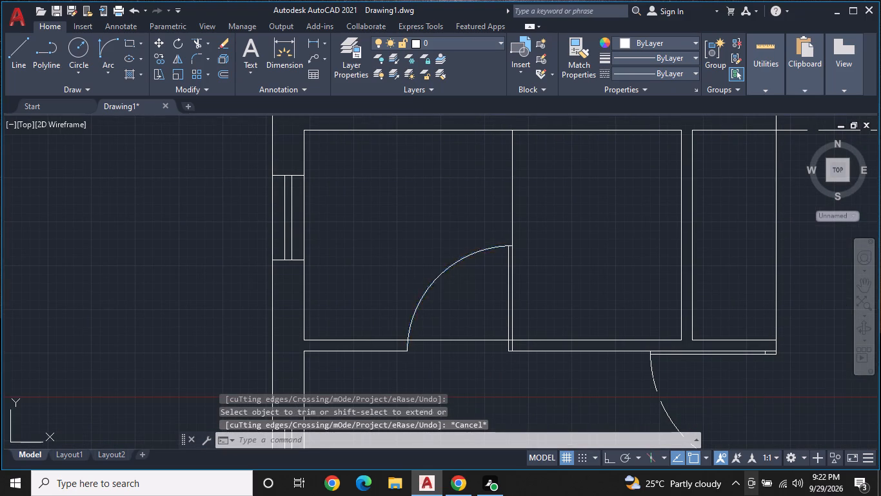
pyautogui.click(664, 72)
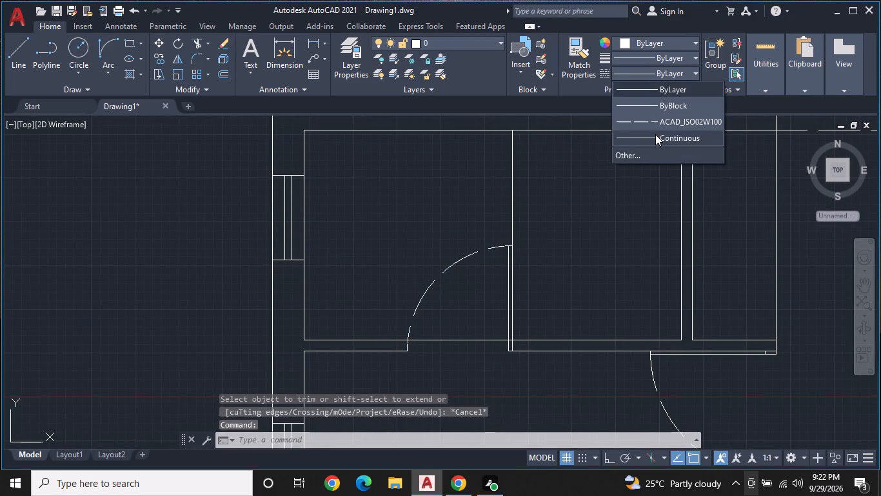
pyautogui.click(658, 121)
pyautogui.press('Escape')
pyautogui.scroll(-1, 604, 247)
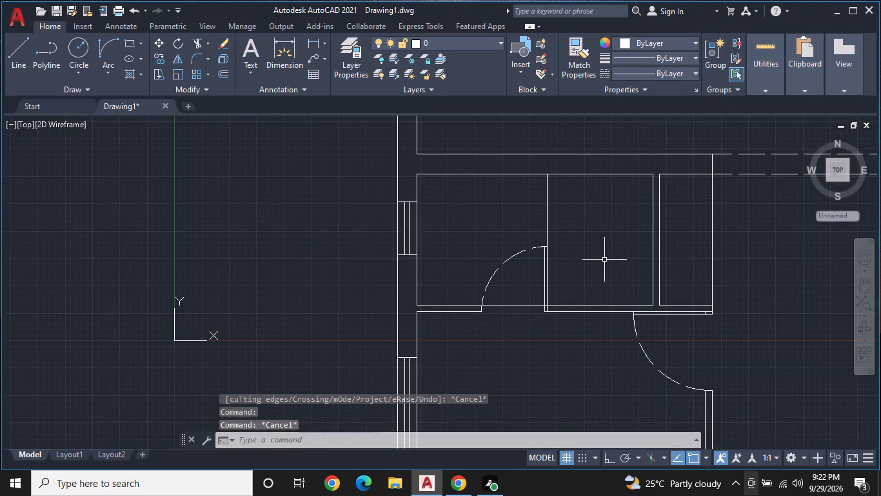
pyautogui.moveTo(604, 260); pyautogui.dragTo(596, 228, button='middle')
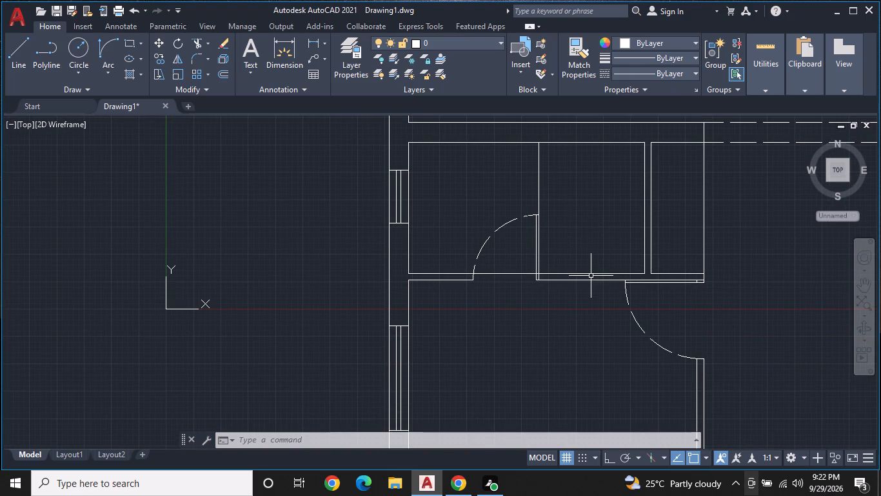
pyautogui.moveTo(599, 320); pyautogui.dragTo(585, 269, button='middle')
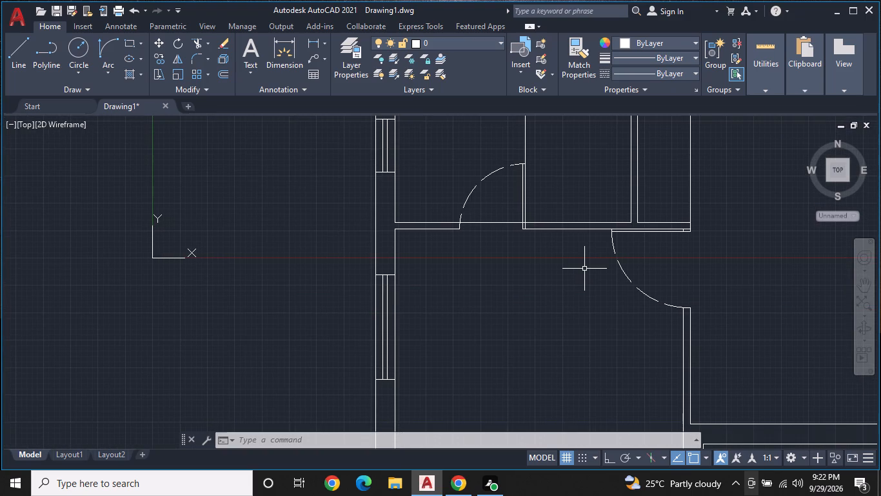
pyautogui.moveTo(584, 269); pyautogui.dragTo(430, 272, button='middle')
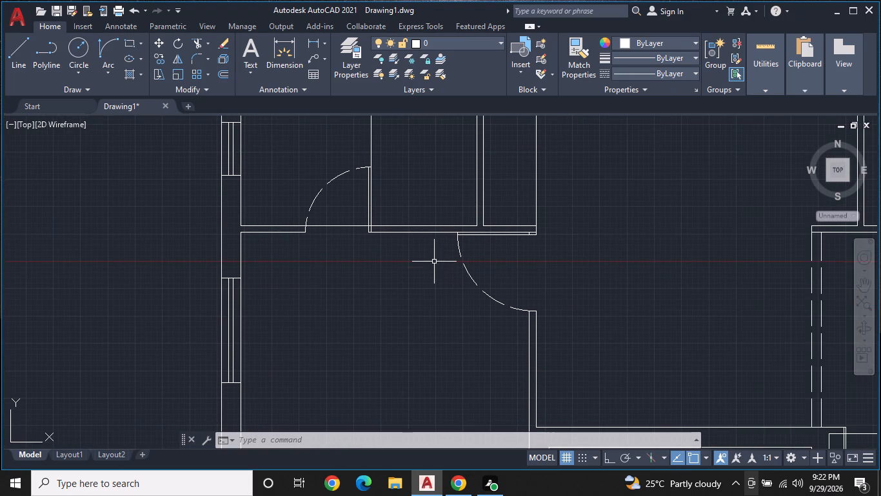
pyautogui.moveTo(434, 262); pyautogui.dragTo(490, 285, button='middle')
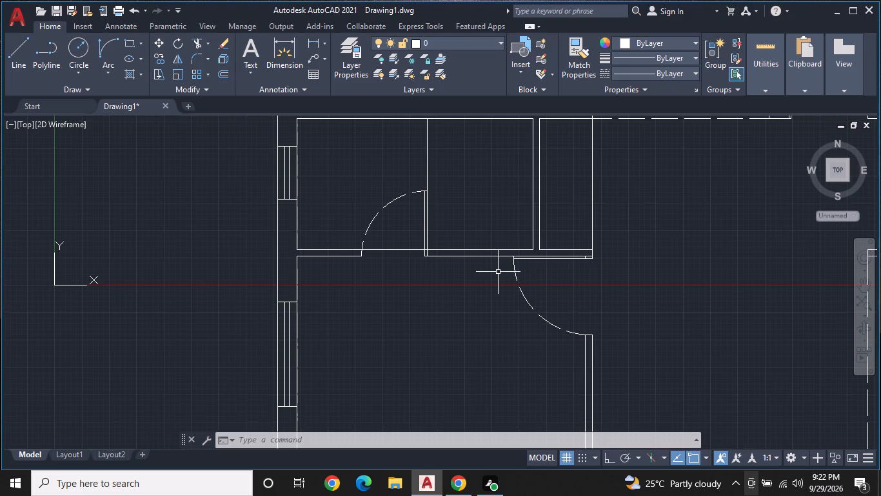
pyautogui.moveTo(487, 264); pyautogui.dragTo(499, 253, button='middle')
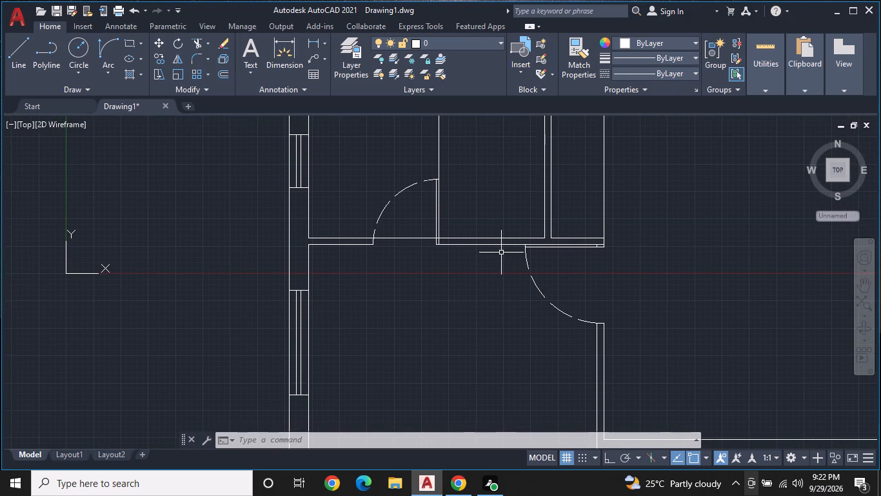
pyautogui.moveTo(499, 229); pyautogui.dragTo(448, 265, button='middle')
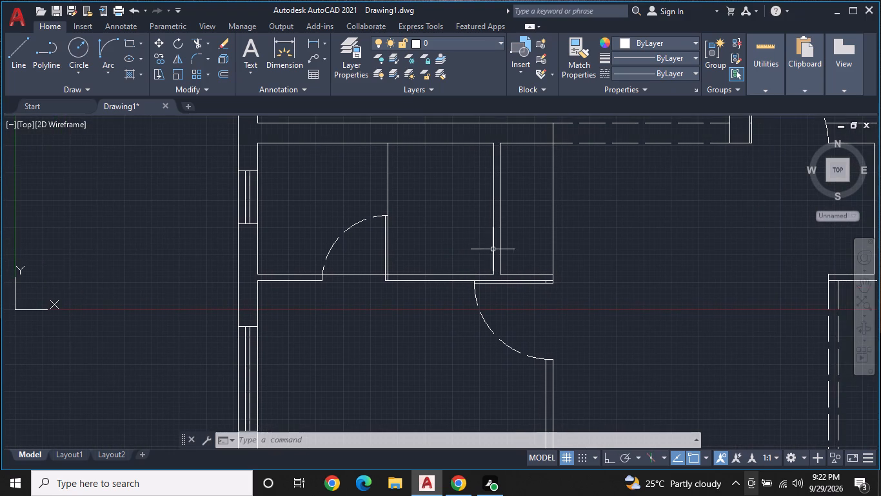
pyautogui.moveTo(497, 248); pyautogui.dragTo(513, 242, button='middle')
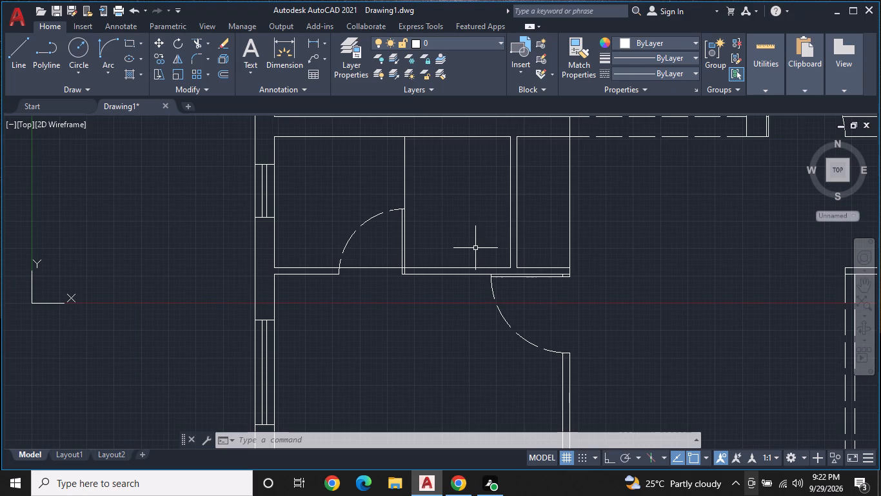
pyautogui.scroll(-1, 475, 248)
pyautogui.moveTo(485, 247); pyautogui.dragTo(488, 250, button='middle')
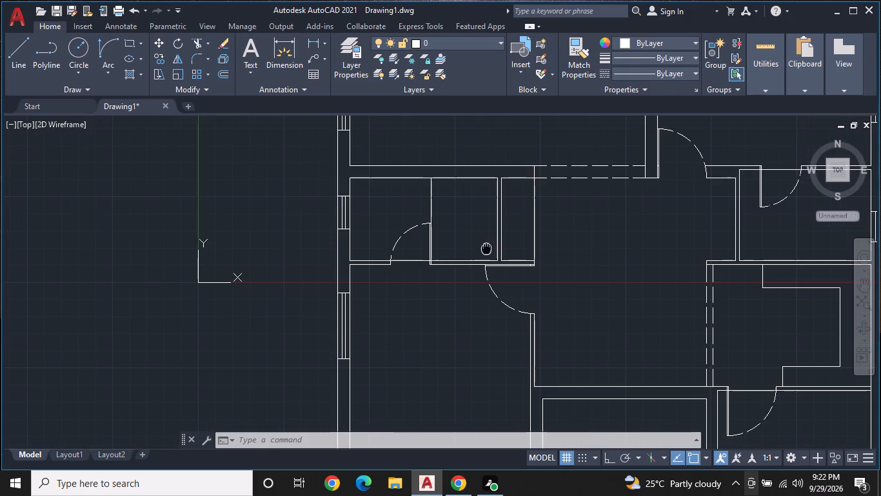
# Open the block libraries for inserting ready-made blocks into the floor plan drawing.
pyautogui.moveTo(488, 250); pyautogui.dragTo(554, 260, button='middle')
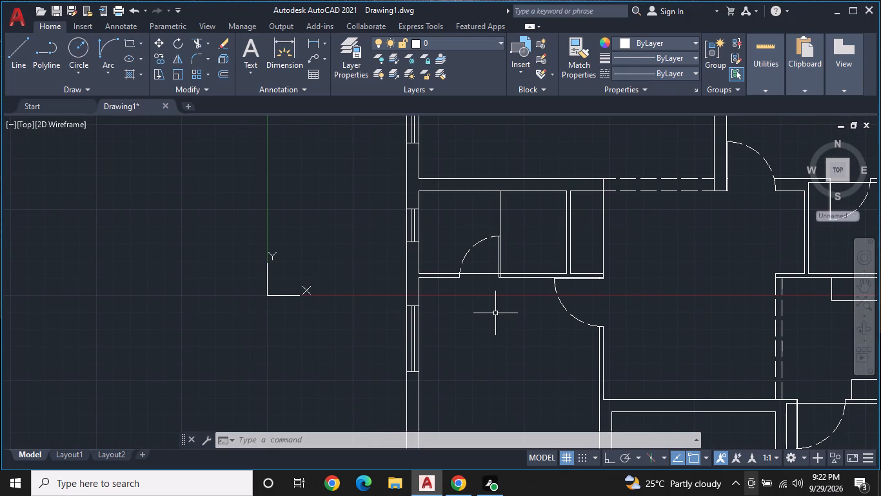
pyautogui.moveTo(493, 316); pyautogui.dragTo(504, 298, button='middle')
pyautogui.scroll(-1, 508, 298)
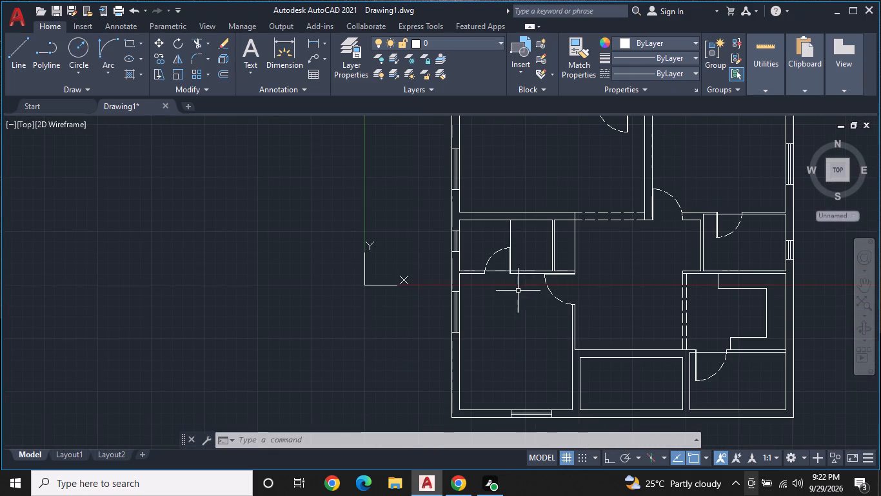
pyautogui.moveTo(593, 309); pyautogui.dragTo(623, 294, button='middle')
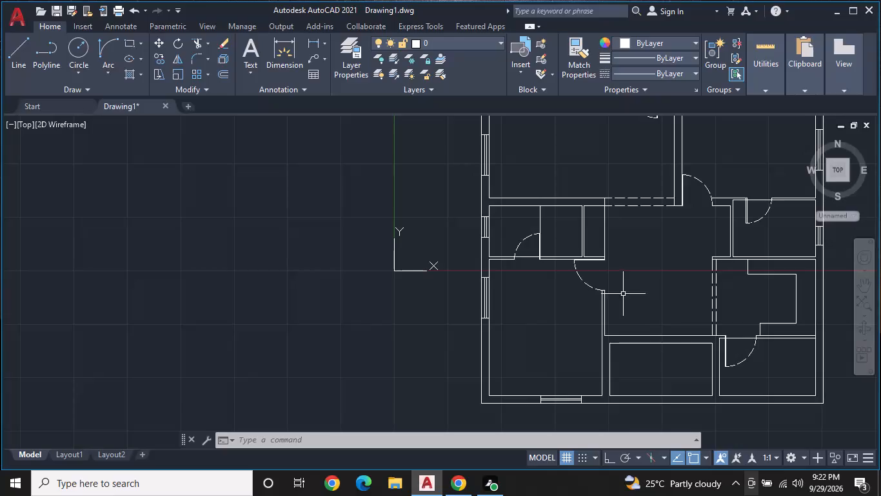
pyautogui.moveTo(594, 208); pyautogui.dragTo(592, 309, button='middle')
pyautogui.press('Escape')
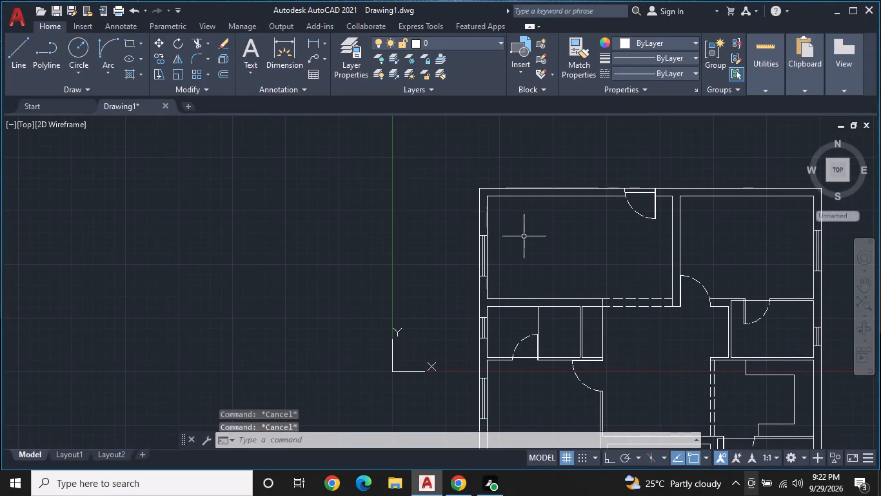
pyautogui.click(81, 25)
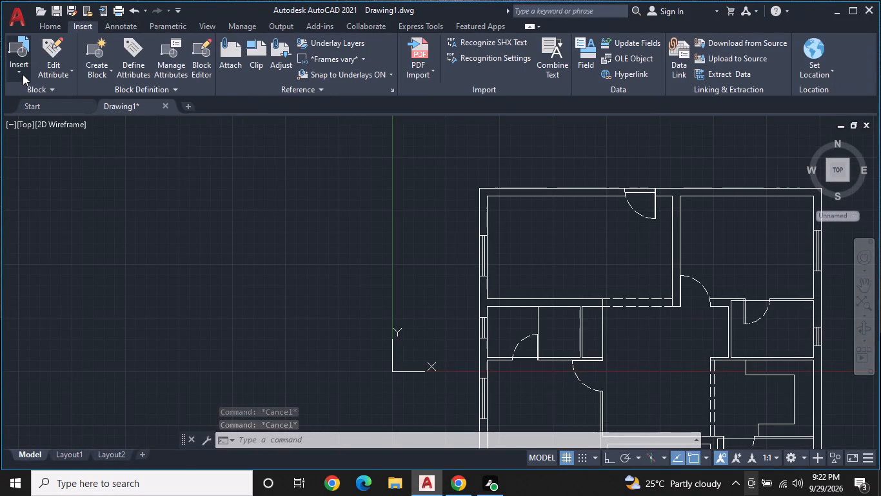
pyautogui.click(23, 74)
pyautogui.click(34, 151)
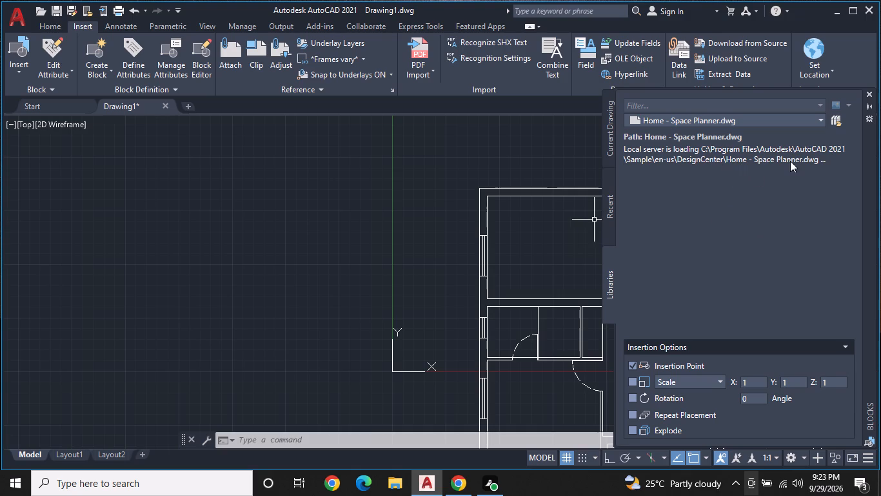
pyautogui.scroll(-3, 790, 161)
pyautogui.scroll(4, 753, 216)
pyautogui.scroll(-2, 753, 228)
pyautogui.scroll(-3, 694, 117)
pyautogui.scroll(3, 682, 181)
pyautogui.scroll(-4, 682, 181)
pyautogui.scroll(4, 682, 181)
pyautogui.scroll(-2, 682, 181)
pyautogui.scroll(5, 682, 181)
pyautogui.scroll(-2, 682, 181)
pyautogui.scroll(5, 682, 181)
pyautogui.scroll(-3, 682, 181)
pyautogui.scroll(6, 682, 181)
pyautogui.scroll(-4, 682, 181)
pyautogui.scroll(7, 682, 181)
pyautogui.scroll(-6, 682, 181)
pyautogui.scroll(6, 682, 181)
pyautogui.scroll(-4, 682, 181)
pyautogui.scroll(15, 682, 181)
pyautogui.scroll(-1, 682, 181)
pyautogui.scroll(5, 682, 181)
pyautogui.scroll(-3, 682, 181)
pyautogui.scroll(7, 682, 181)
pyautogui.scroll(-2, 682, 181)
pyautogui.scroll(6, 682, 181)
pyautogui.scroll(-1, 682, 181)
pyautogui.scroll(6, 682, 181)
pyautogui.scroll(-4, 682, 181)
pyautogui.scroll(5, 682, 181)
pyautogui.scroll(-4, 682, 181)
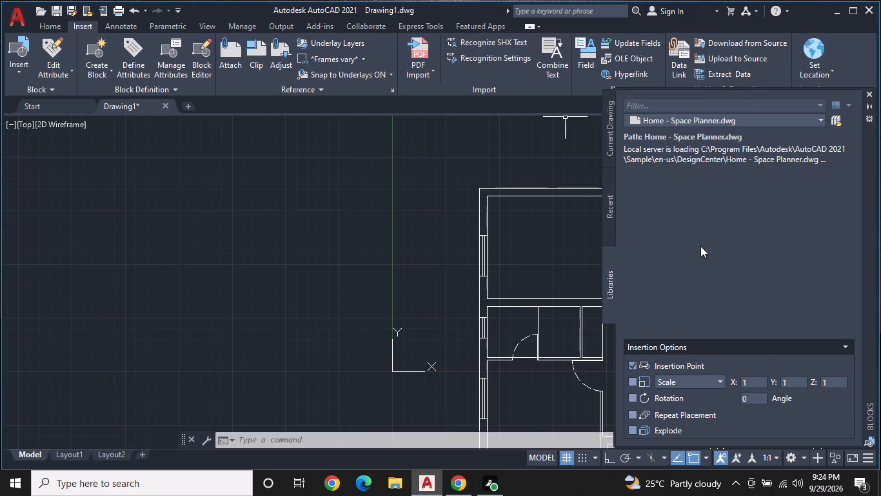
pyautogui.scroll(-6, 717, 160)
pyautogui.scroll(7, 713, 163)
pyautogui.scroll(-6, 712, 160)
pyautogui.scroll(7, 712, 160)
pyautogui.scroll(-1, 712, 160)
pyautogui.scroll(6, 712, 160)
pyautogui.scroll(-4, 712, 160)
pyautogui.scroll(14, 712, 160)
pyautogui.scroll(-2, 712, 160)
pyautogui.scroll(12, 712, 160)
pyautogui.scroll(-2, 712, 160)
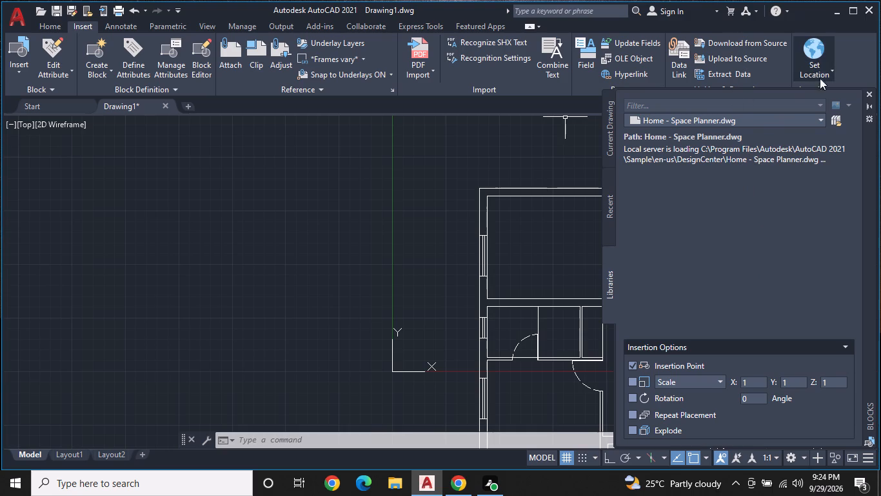
# Switch the block library from Home - Space Planner.dwg to House Designer.dwg.
pyautogui.click(815, 116)
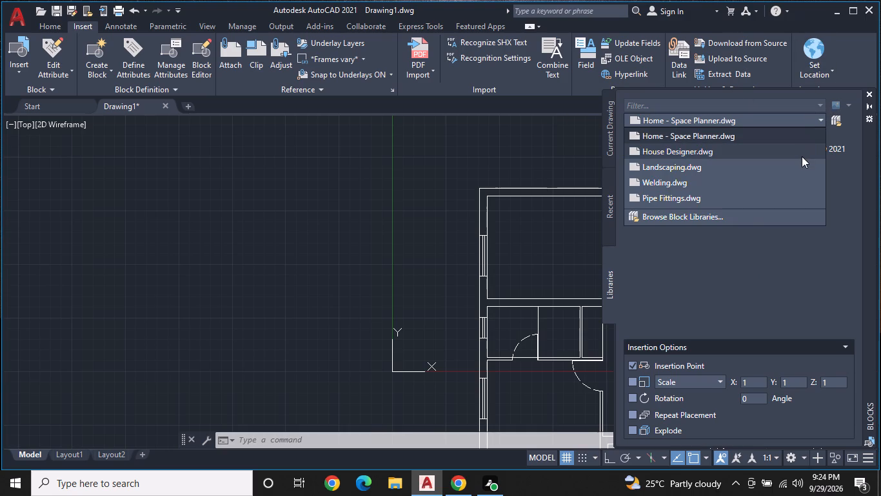
pyautogui.click(800, 156)
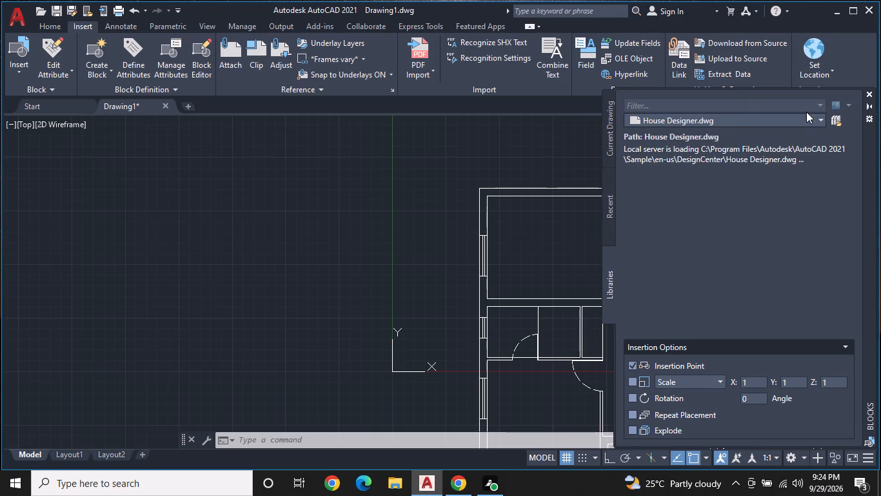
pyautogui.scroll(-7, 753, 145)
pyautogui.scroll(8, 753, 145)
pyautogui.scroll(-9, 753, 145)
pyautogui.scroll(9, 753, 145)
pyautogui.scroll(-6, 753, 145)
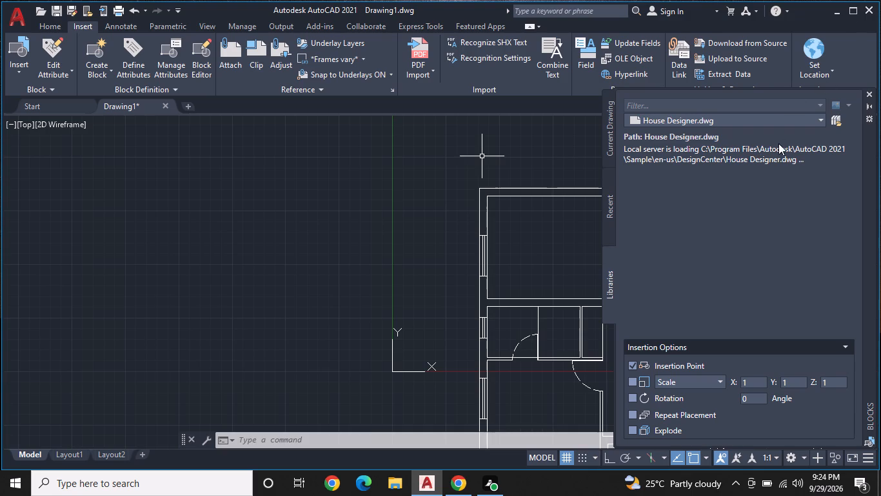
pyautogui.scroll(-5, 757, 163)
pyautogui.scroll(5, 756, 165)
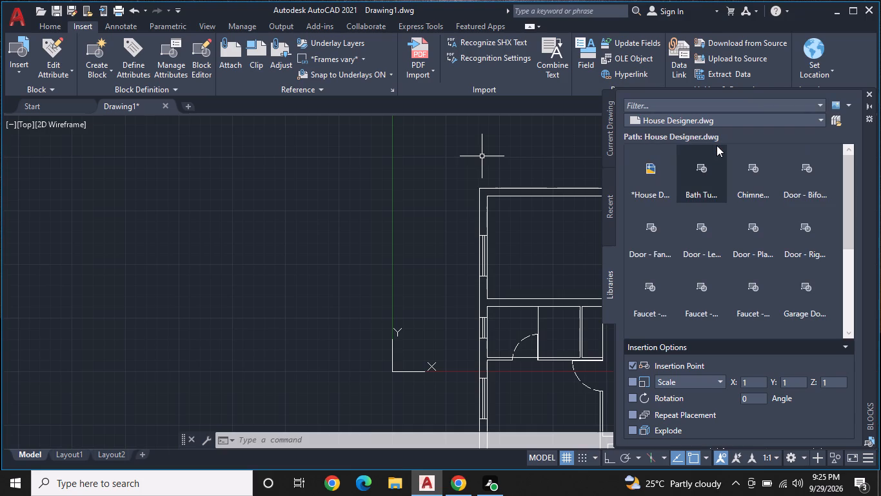
# Insert the Toilet - top block from the House Designer library in the empty area beside the floor plan's left exterior wall.
pyautogui.scroll(-9, 718, 147)
pyautogui.scroll(5, 728, 178)
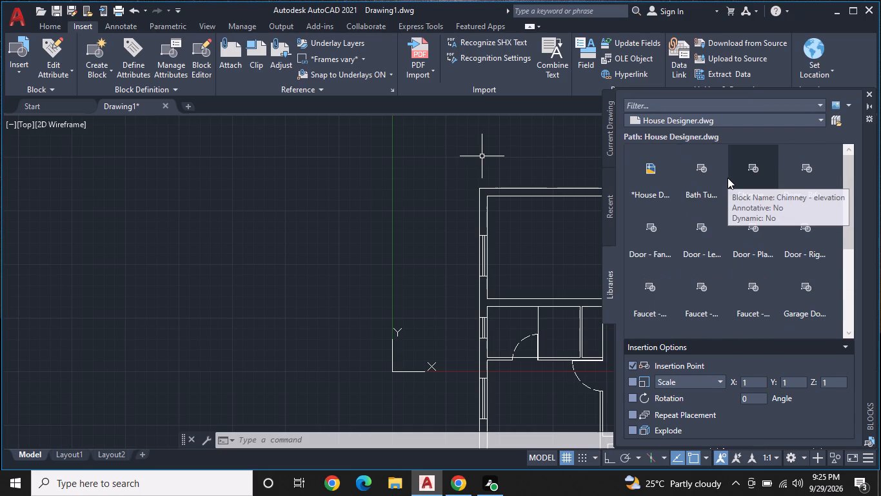
pyautogui.scroll(-5, 728, 178)
pyautogui.scroll(7, 728, 178)
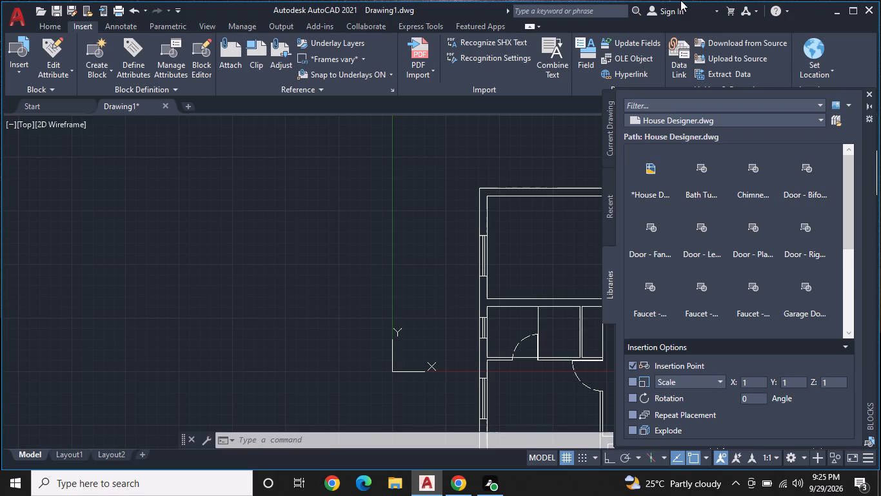
pyautogui.scroll(-2, 691, 212)
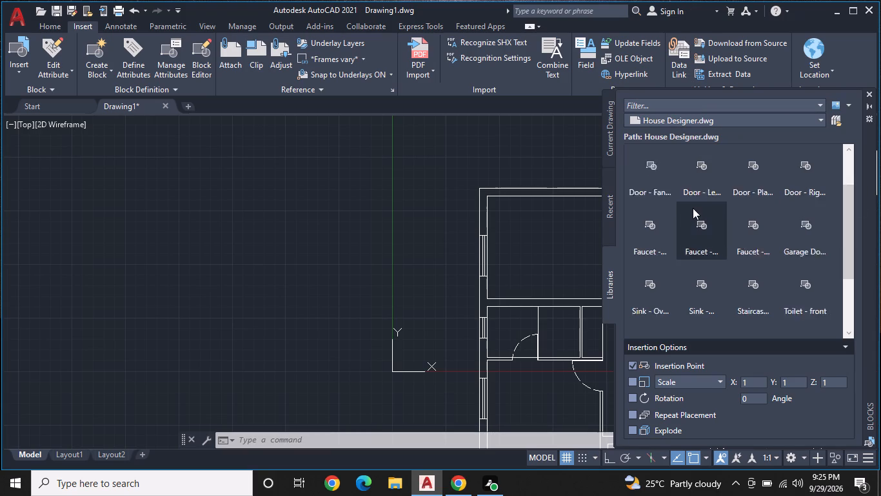
pyautogui.scroll(-3, 693, 208)
pyautogui.scroll(5, 693, 208)
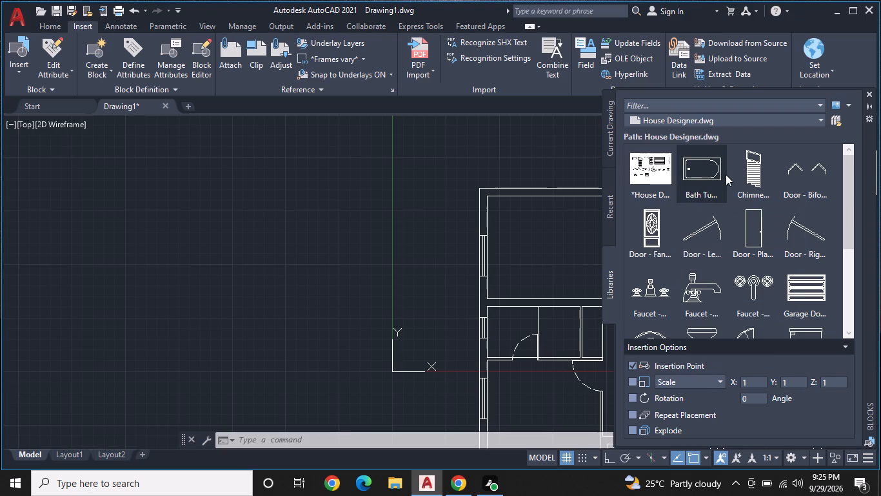
pyautogui.scroll(-4, 716, 189)
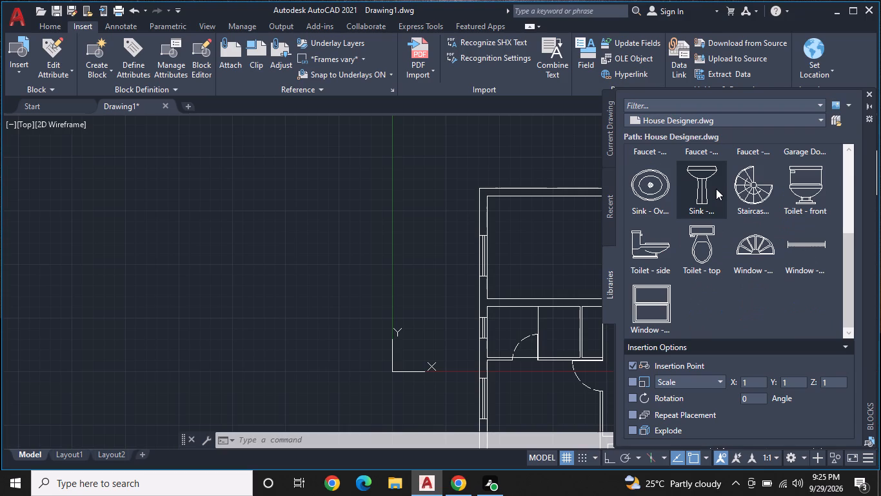
pyautogui.click(698, 227)
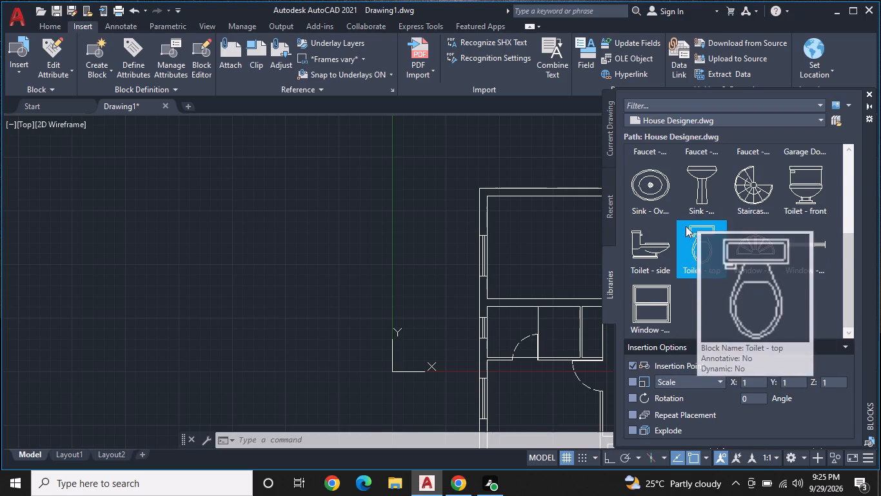
pyautogui.click(379, 226)
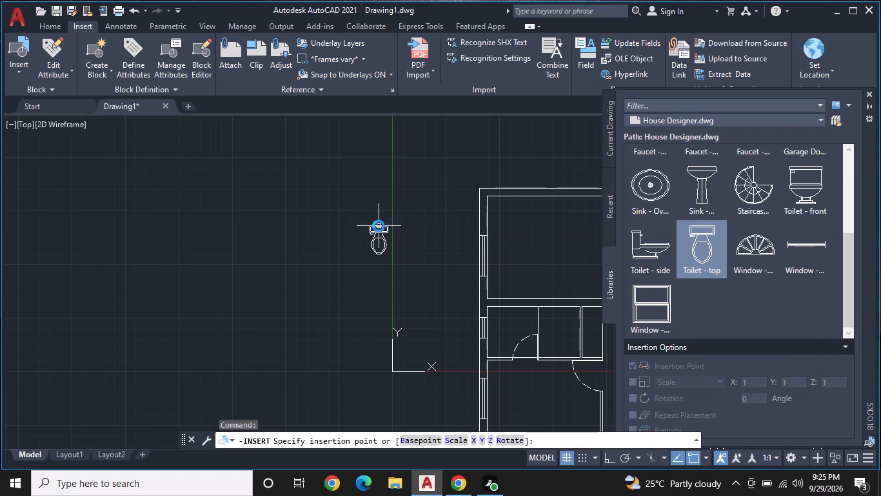
# Insert the bath tub block from the House Designer library outside the plan, just above the toilet block.
pyautogui.scroll(3, 713, 211)
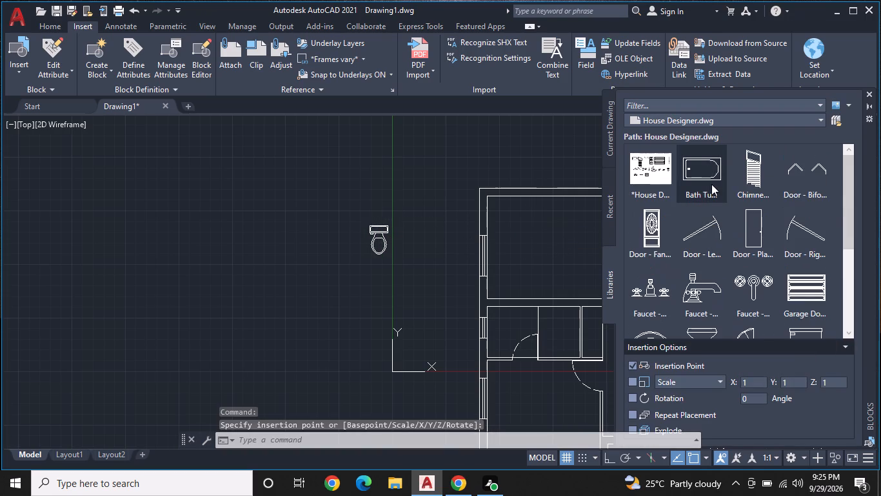
pyautogui.click(711, 184)
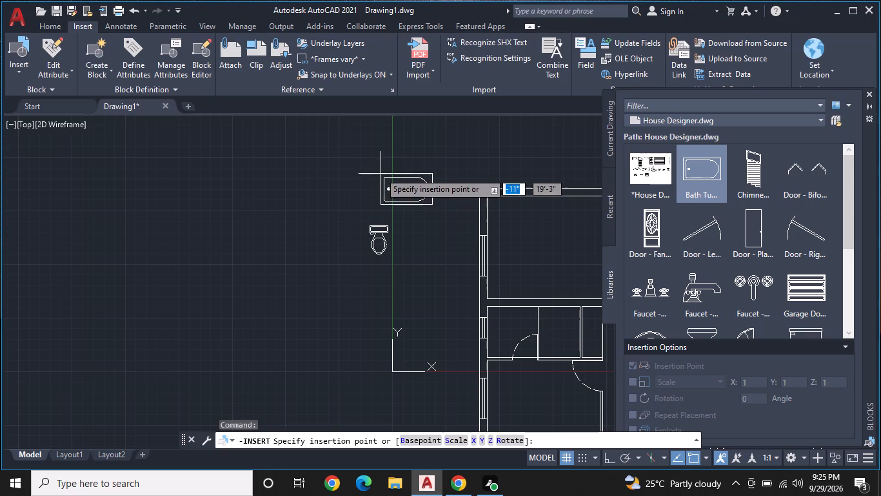
pyautogui.click(371, 166)
# Switch the block library from House Designer.dwg to Home - Space Planner.dwg.
pyautogui.scroll(-5, 746, 214)
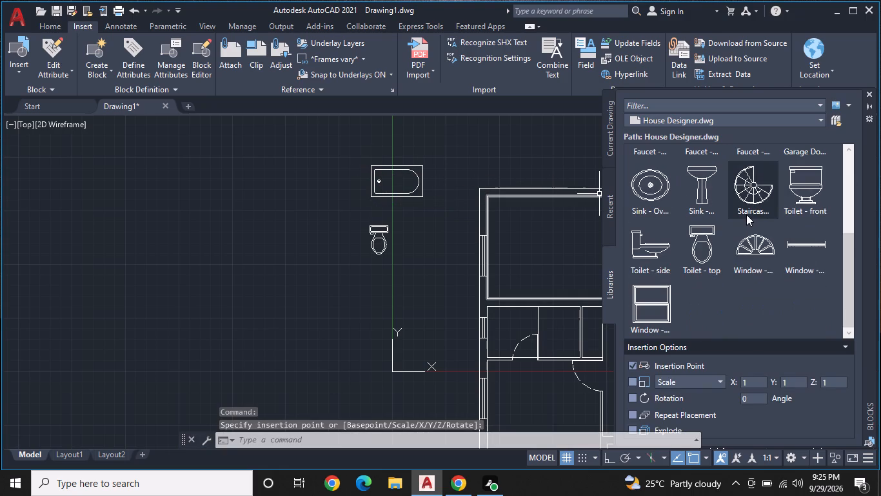
pyautogui.scroll(-1, 746, 214)
pyautogui.scroll(6, 746, 214)
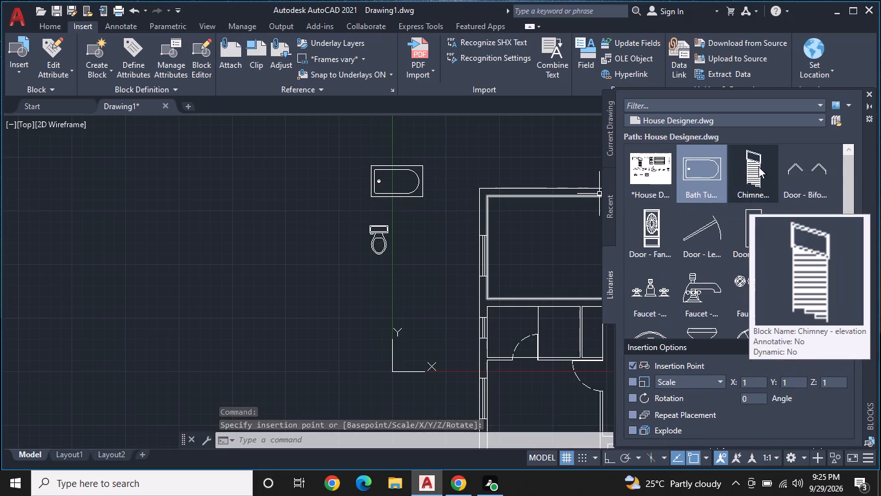
pyautogui.scroll(-3, 762, 159)
pyautogui.scroll(1, 760, 163)
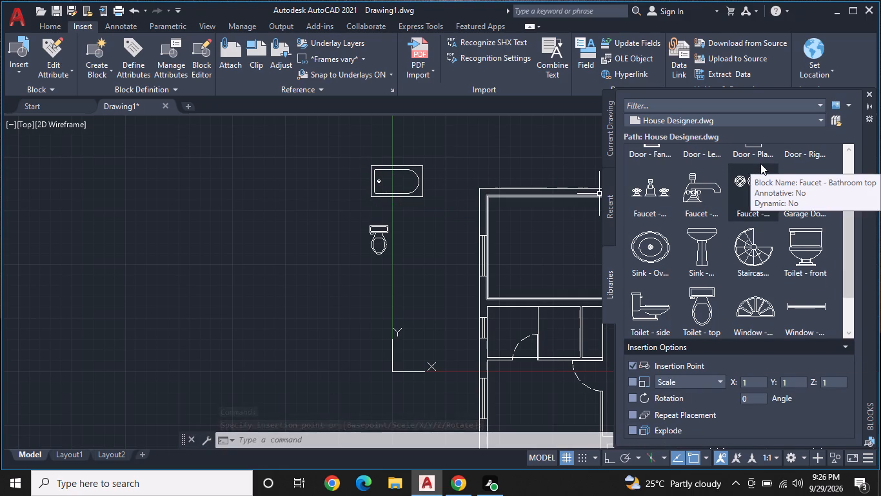
pyautogui.click(773, 121)
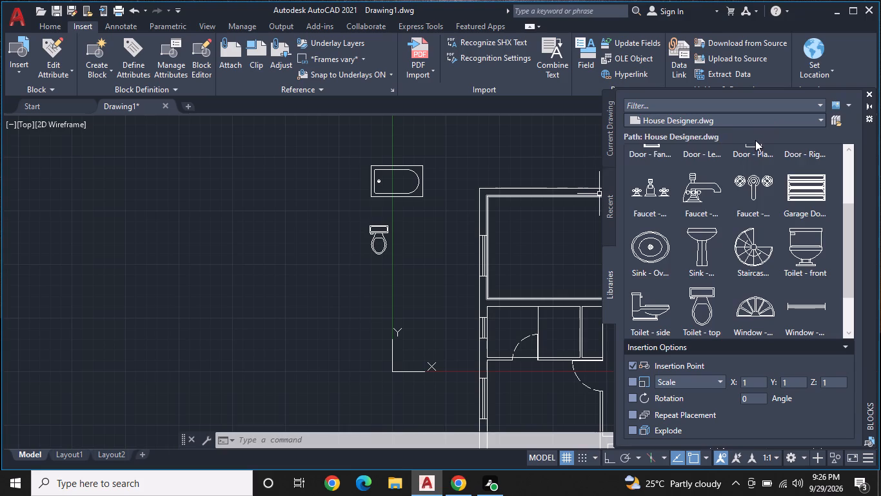
pyautogui.click(747, 150)
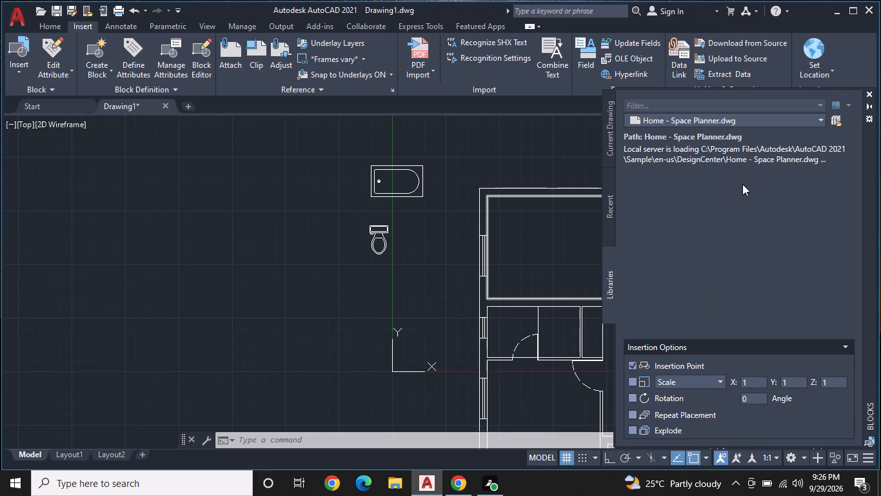
pyautogui.scroll(-4, 742, 184)
pyautogui.scroll(6, 742, 184)
pyautogui.scroll(-5, 762, 166)
pyautogui.scroll(4, 762, 166)
pyautogui.scroll(-4, 762, 166)
pyautogui.scroll(2, 762, 166)
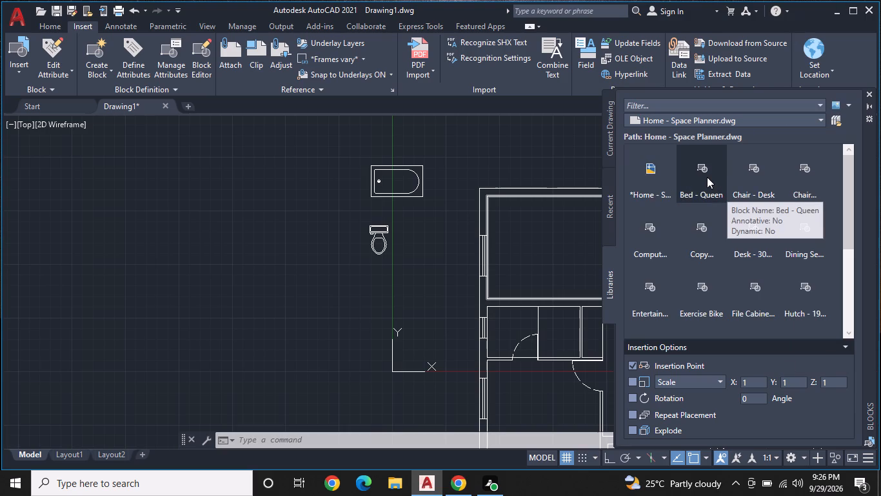
# Insert a Bed - Queen block in the plan's lower-left bedroom and another in the upper-right bedroom.
pyautogui.moveTo(557, 248); pyautogui.dragTo(419, 201, button='middle')
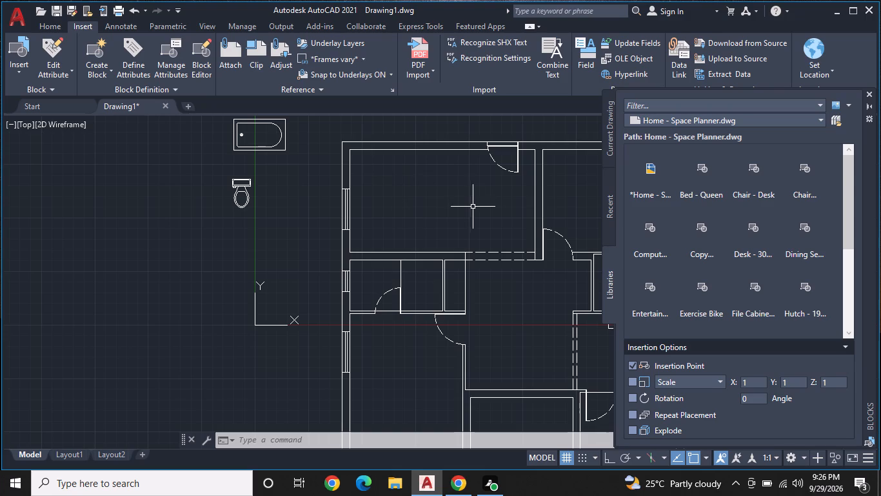
pyautogui.moveTo(478, 217); pyautogui.dragTo(422, 188, button='middle')
pyautogui.scroll(-1, 422, 188)
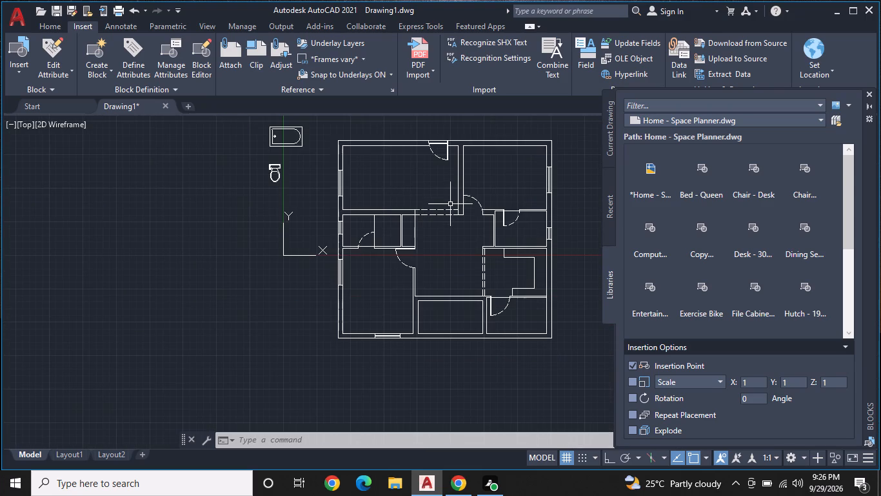
pyautogui.click(697, 180)
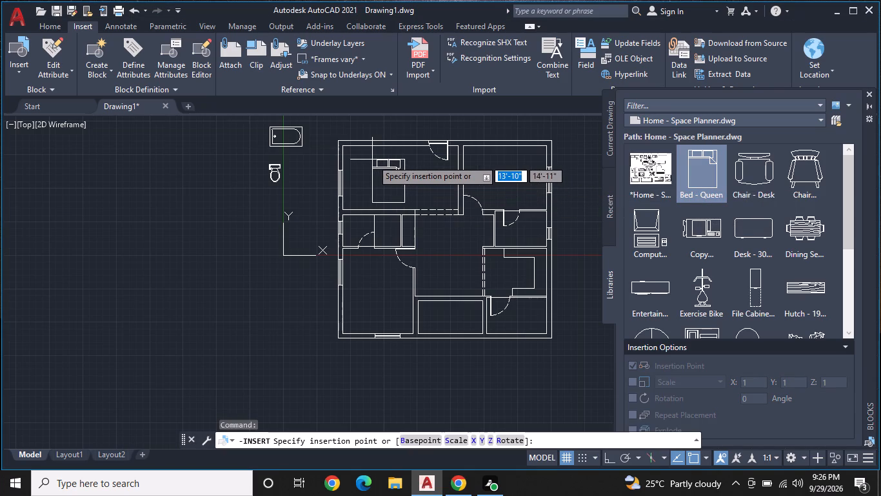
pyautogui.click(353, 272)
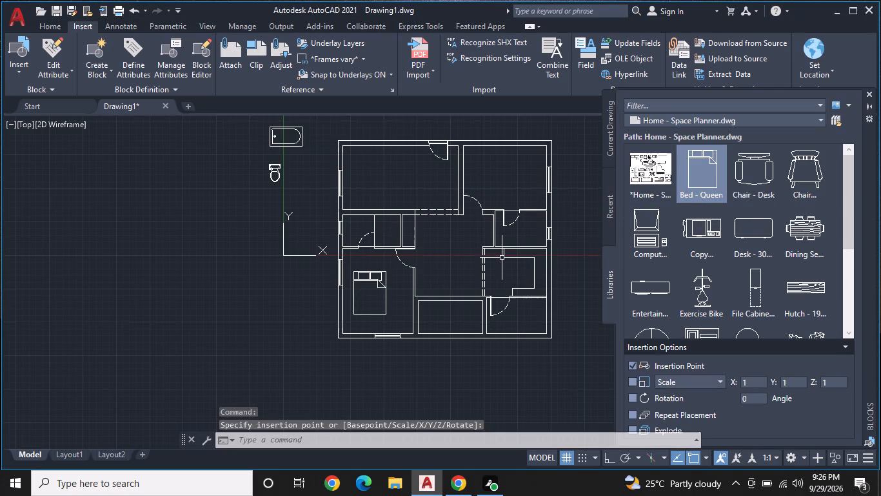
pyautogui.click(697, 178)
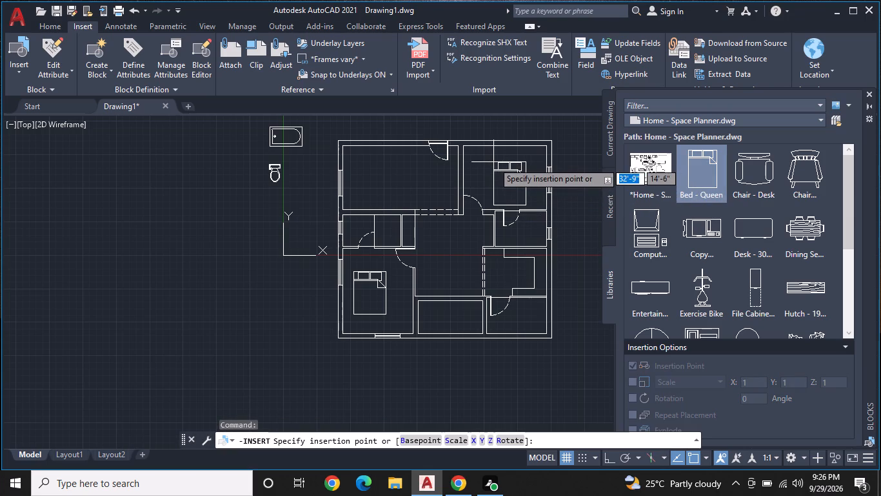
pyautogui.click(492, 160)
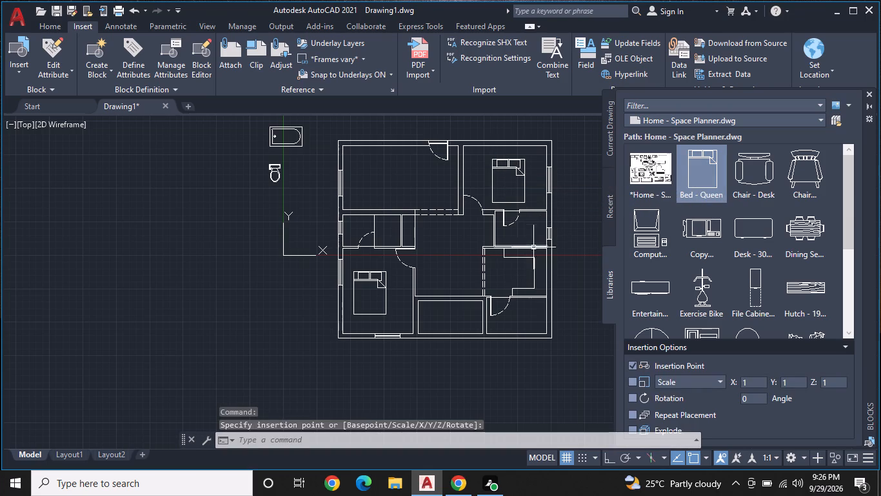
# Insert the wooden dining set block in the middle of the central hall.
pyautogui.click(791, 231)
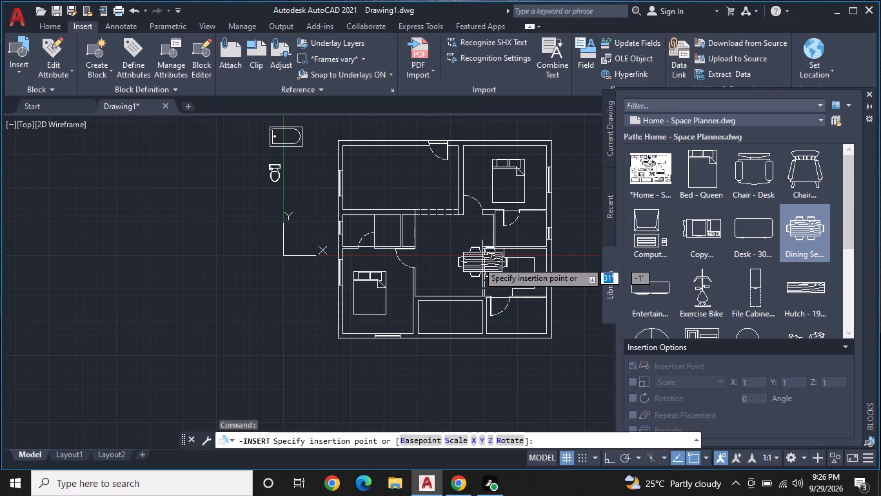
pyautogui.click(451, 256)
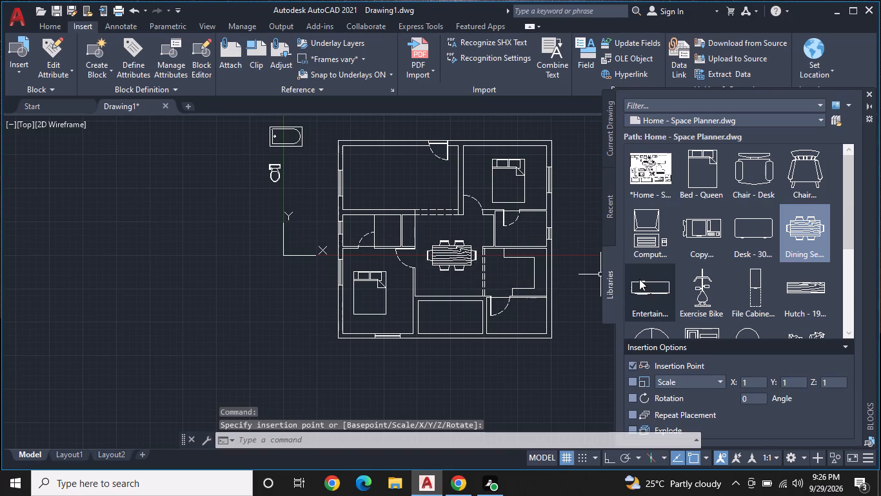
# Insert two Chair - Desk blocks side by side in the small room directly below the dining area.
pyautogui.click(754, 176)
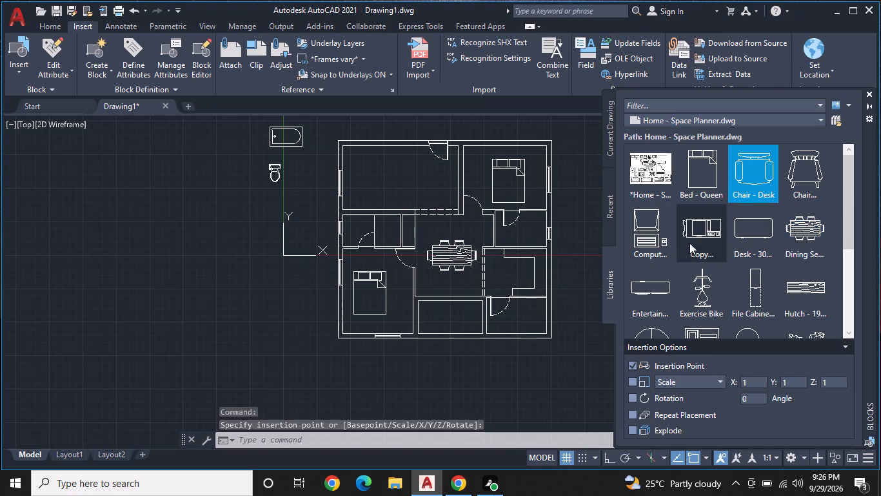
pyautogui.click(467, 309)
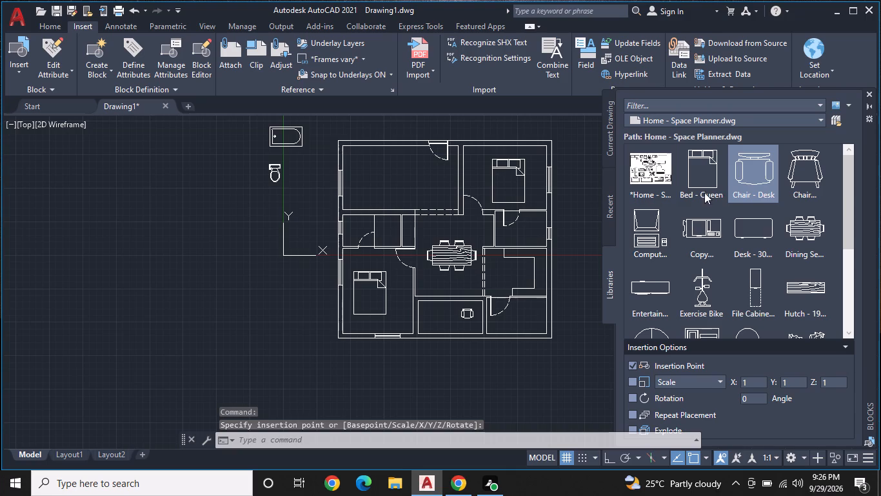
pyautogui.click(738, 174)
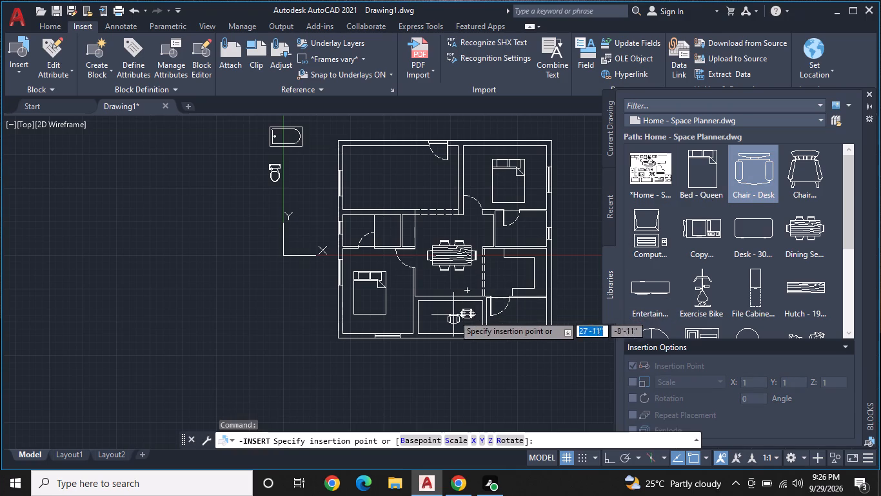
pyautogui.click(435, 313)
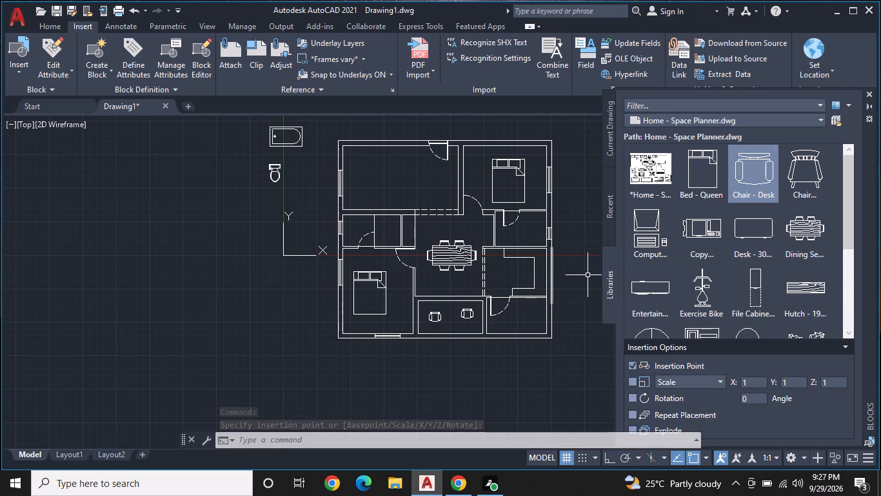
# Insert the three-seat roundback sofa block against the top wall of the upper-left living room.
pyautogui.scroll(1, 694, 214)
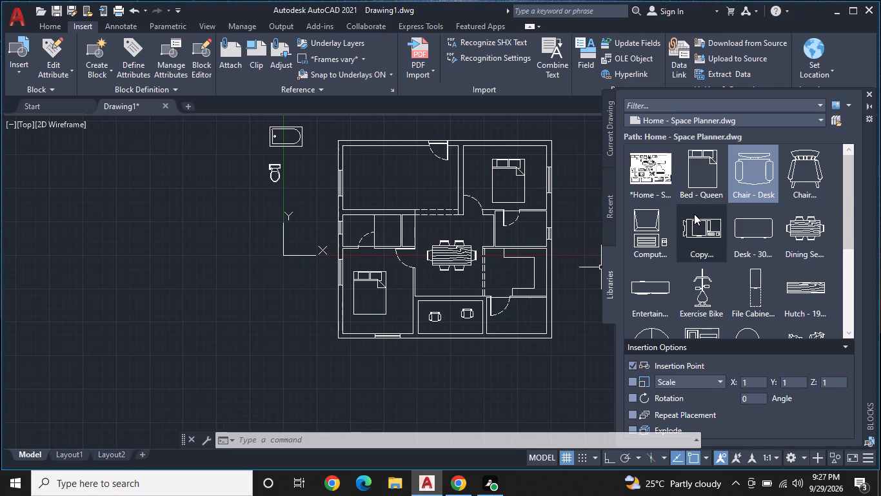
pyautogui.scroll(-5, 694, 216)
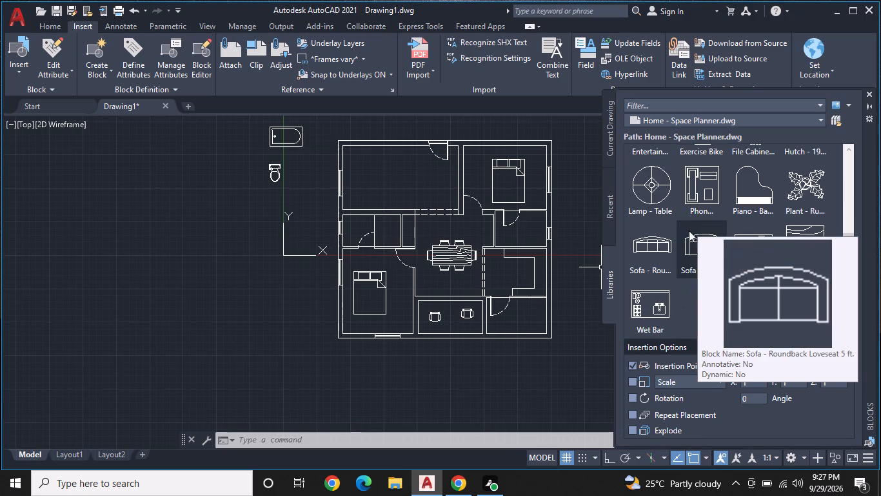
pyautogui.click(658, 240)
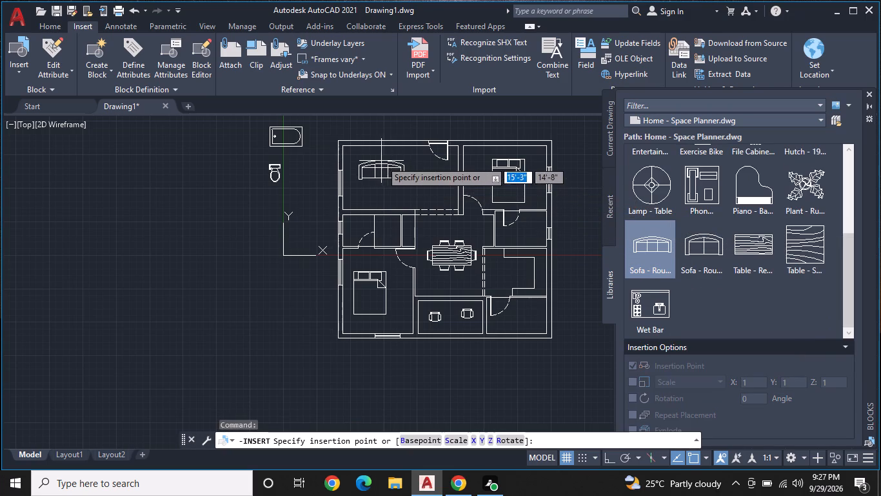
pyautogui.scroll(1, 371, 156)
pyautogui.moveTo(371, 156); pyautogui.dragTo(373, 187, button='middle')
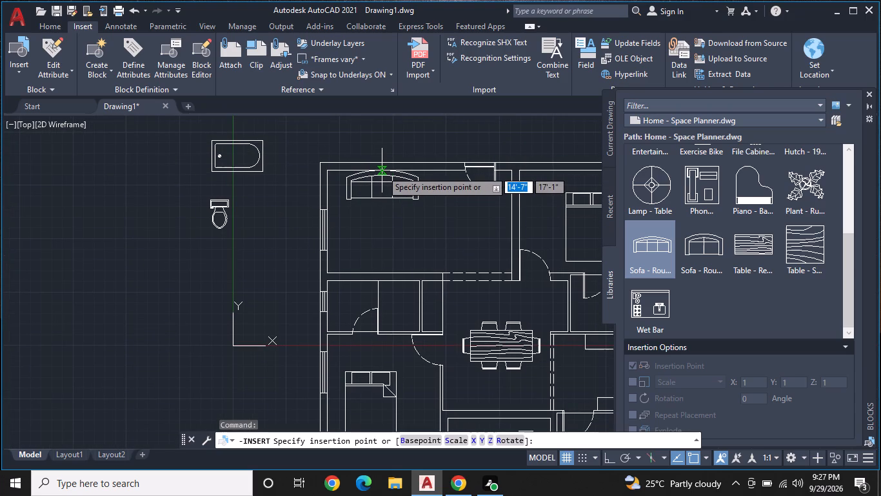
pyautogui.click(382, 170)
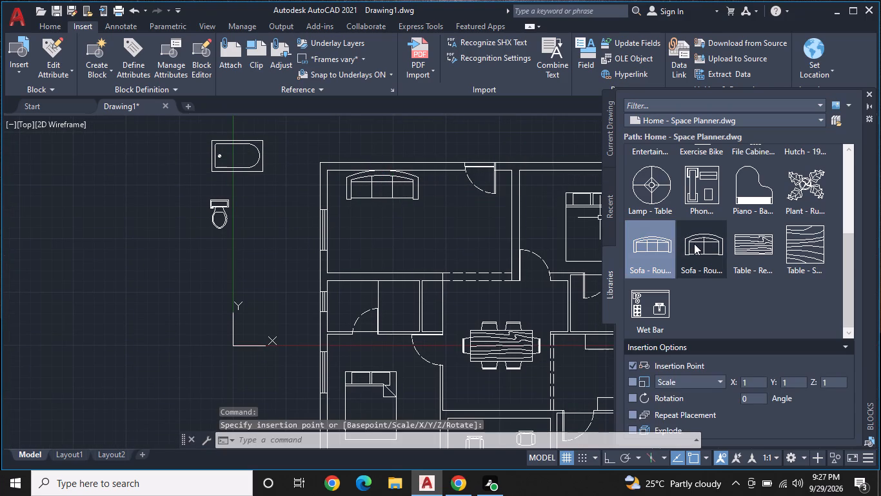
# Insert two Sofa - Roundback Loveseat 5 ft. blocks in the living room below the three-seat sofa, the second one to the right.
pyautogui.click(701, 243)
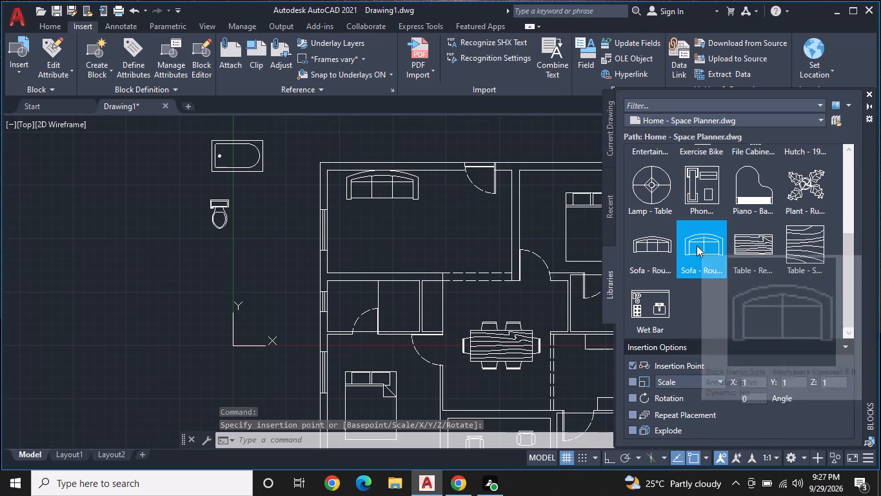
pyautogui.click(369, 219)
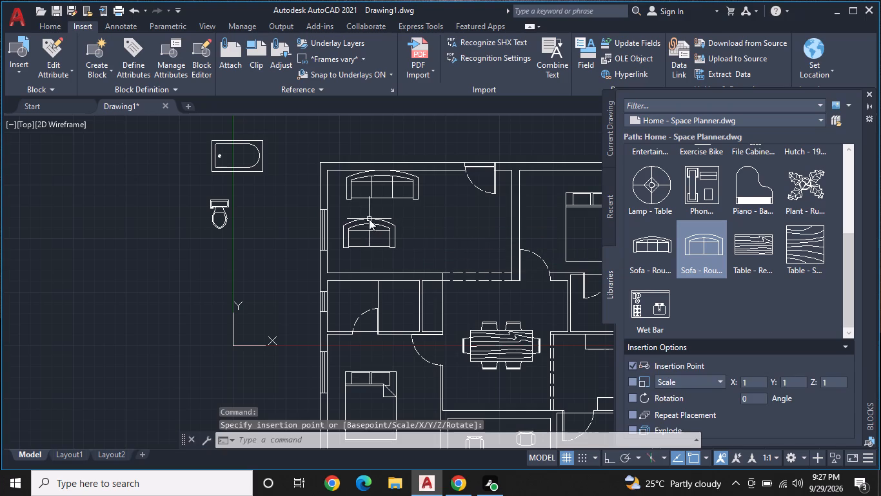
pyautogui.scroll(1, 753, 232)
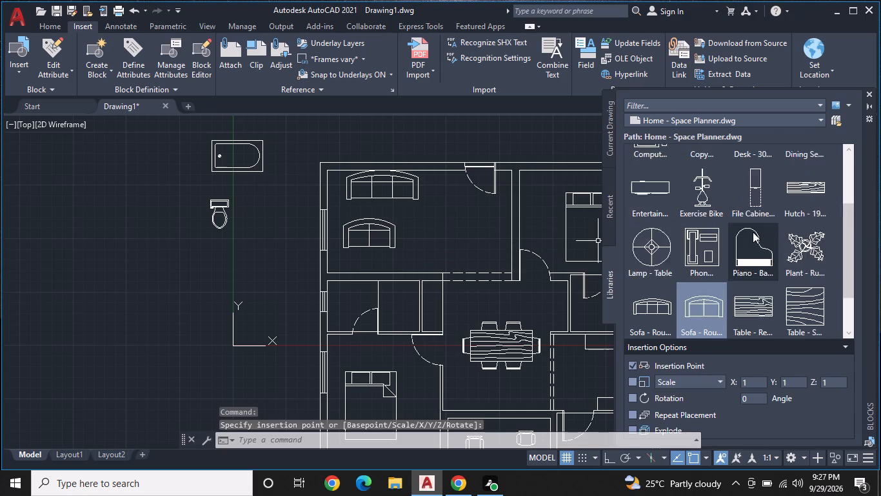
pyautogui.scroll(1, 753, 232)
pyautogui.scroll(-2, 753, 232)
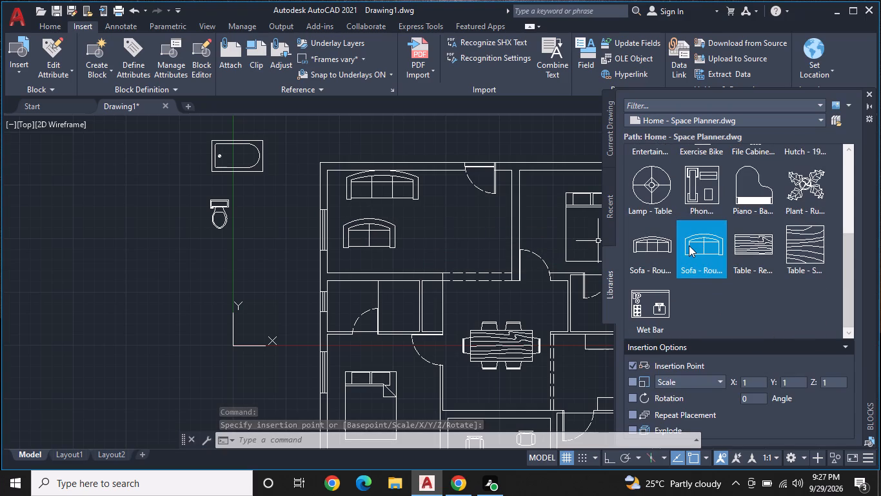
pyautogui.click(689, 245)
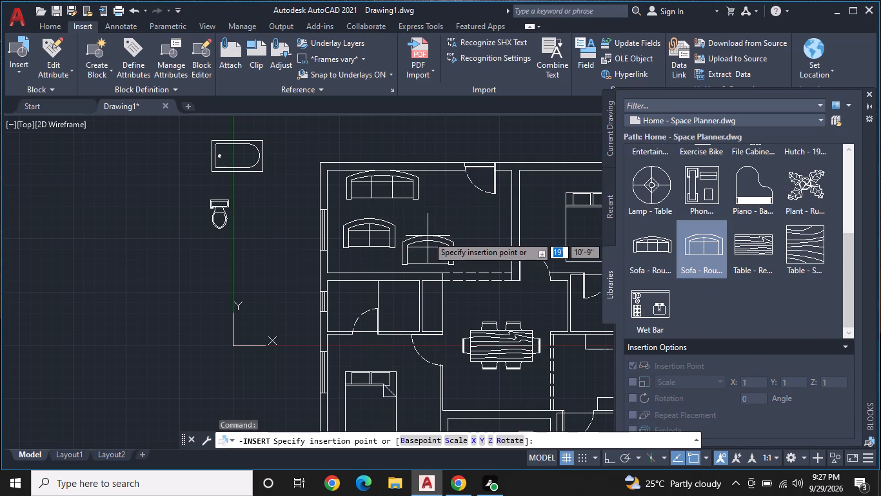
pyautogui.click(428, 236)
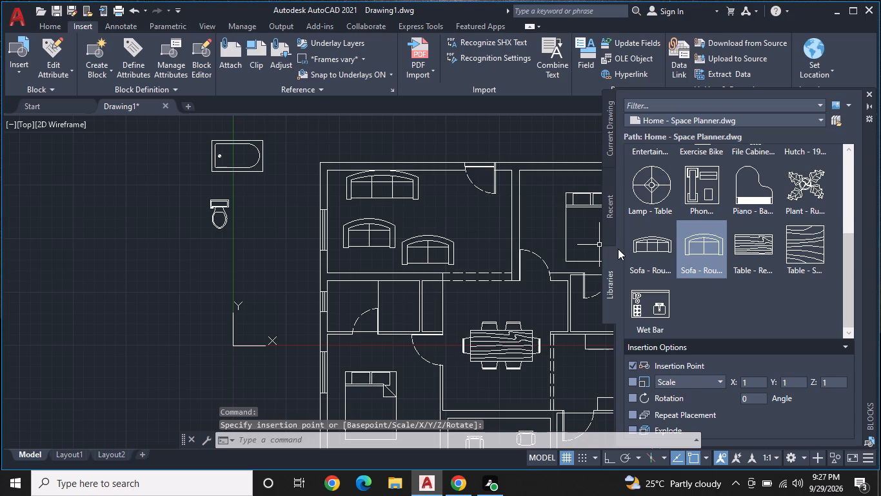
# Switch the block library from Home - Space Planner.dwg back to House Designer.dwg.
pyautogui.scroll(-2, 621, 250)
pyautogui.scroll(1, 670, 240)
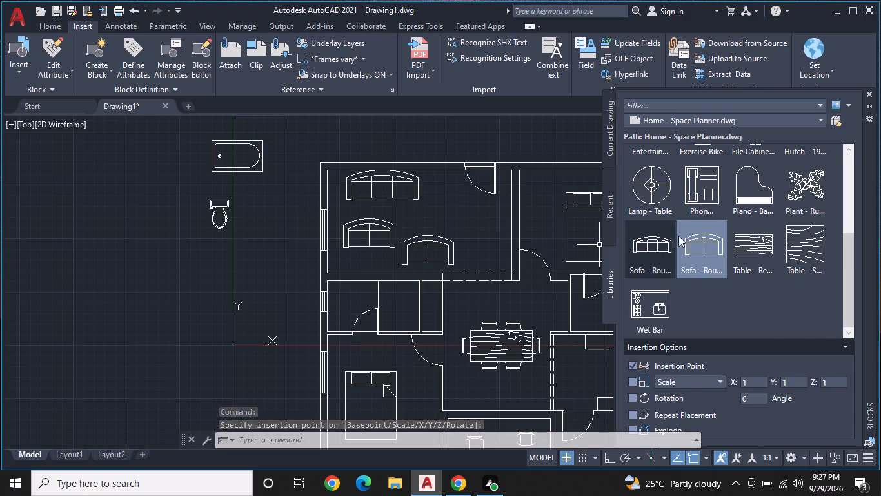
pyautogui.scroll(2, 678, 236)
pyautogui.click(782, 120)
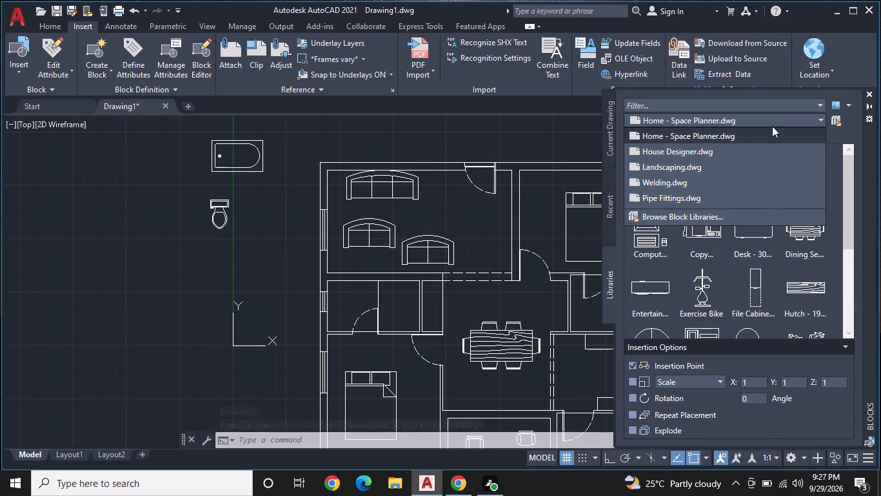
pyautogui.click(729, 151)
pyautogui.scroll(1, 693, 185)
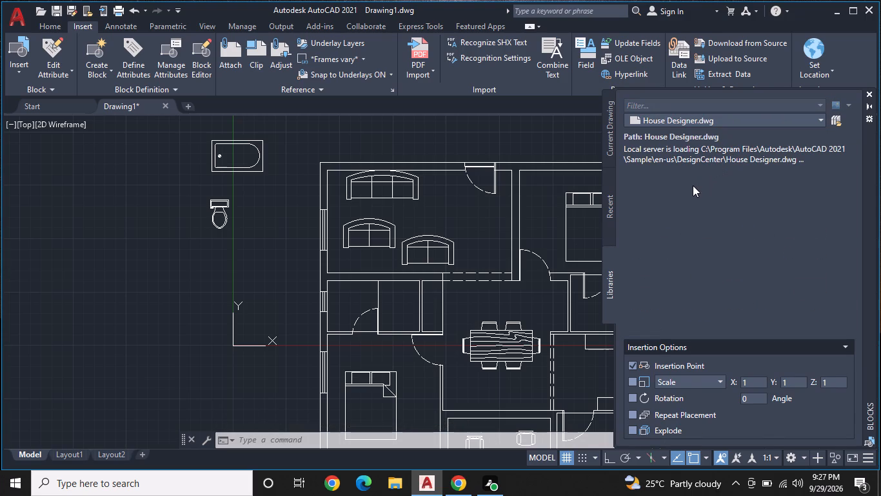
pyautogui.scroll(-3, 693, 185)
pyautogui.scroll(3, 693, 185)
# Rotate the left loveseat in the living room 90° about its lower-left corner so its back faces the left wall.
pyautogui.click(869, 94)
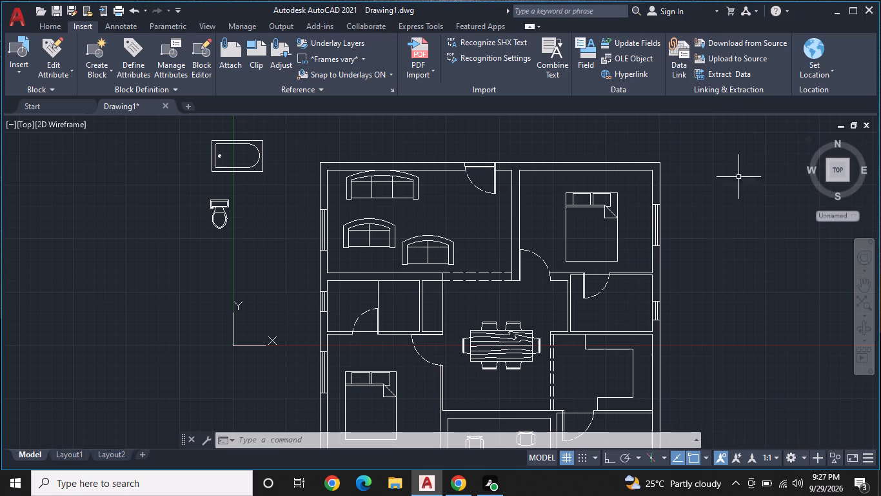
pyautogui.moveTo(708, 200); pyautogui.dragTo(749, 192, button='middle')
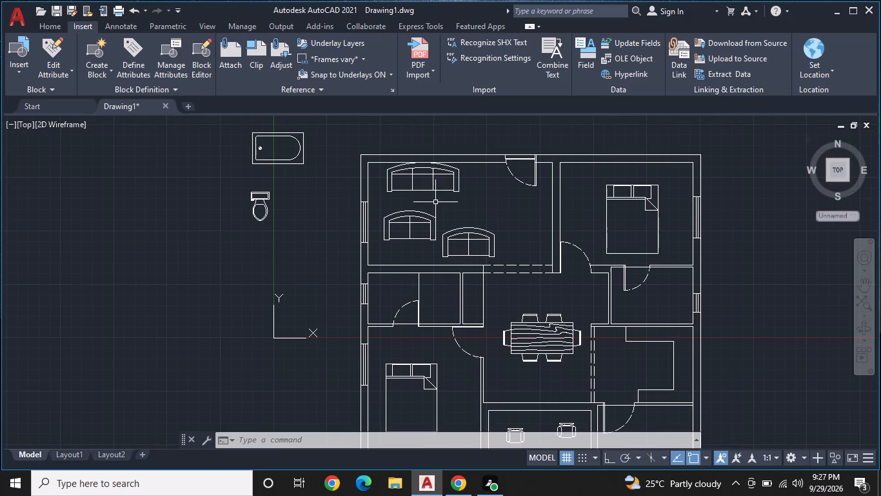
pyautogui.click(412, 217)
pyautogui.rightClick(412, 217)
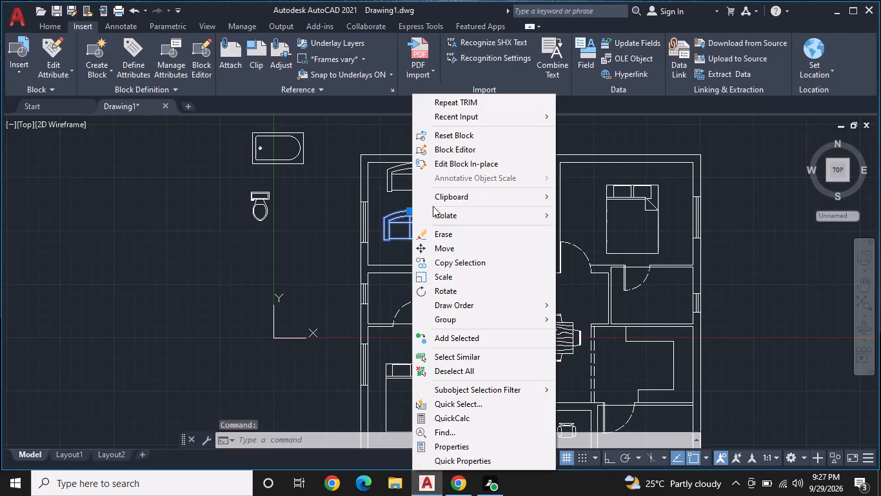
pyautogui.click(455, 288)
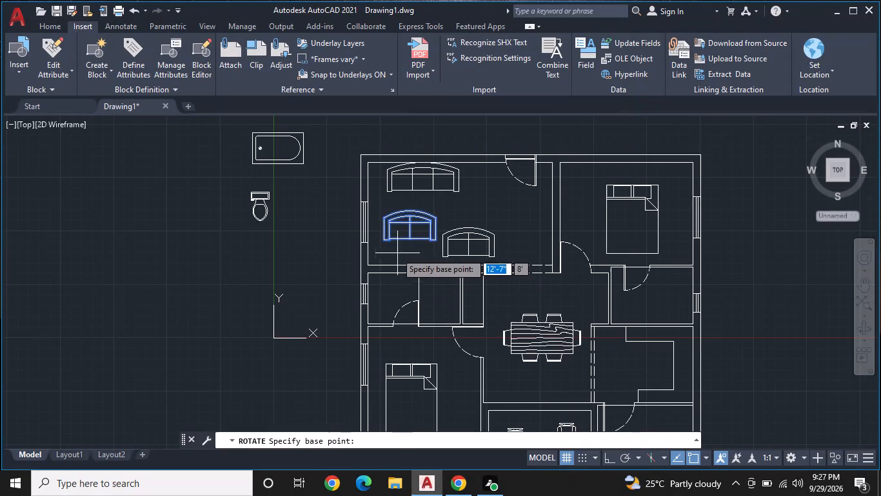
pyautogui.click(383, 244)
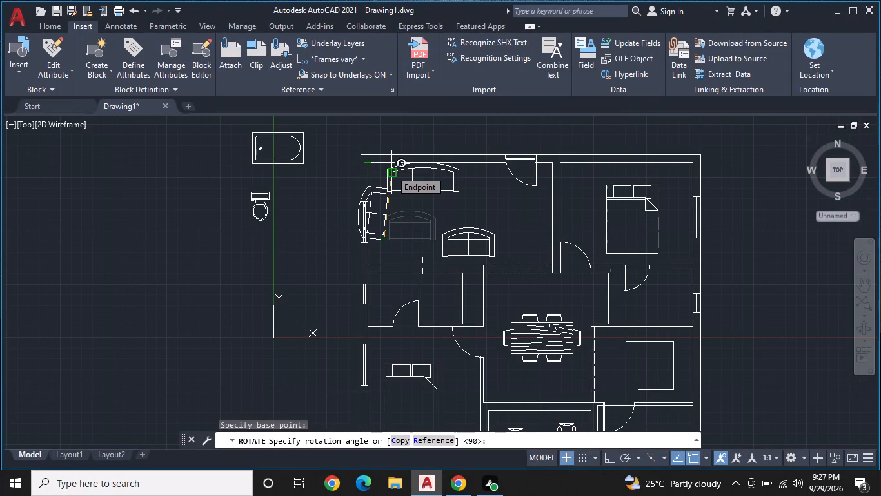
pyautogui.press('F8')
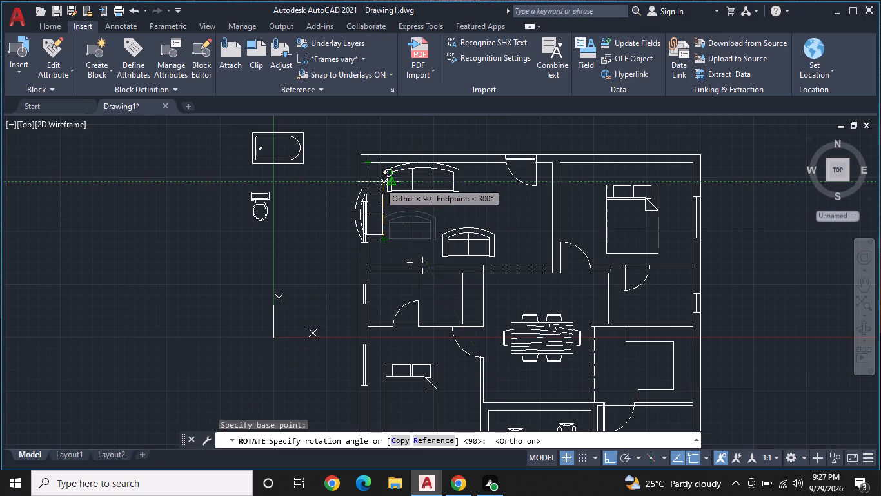
pyautogui.click(379, 181)
# Move the rotated loveseat inside the living room with its curved back against the left wall at the window.
pyautogui.scroll(2, 386, 212)
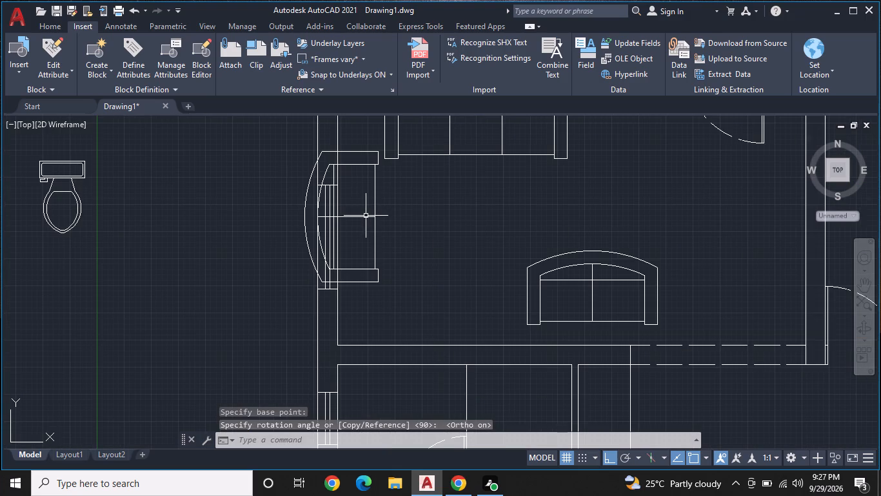
pyautogui.click(366, 217)
pyautogui.click(302, 218)
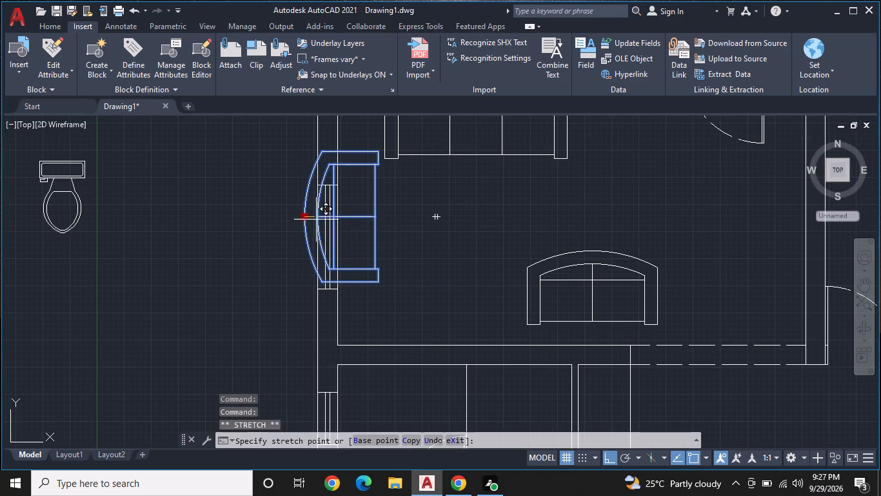
pyautogui.press('F8')
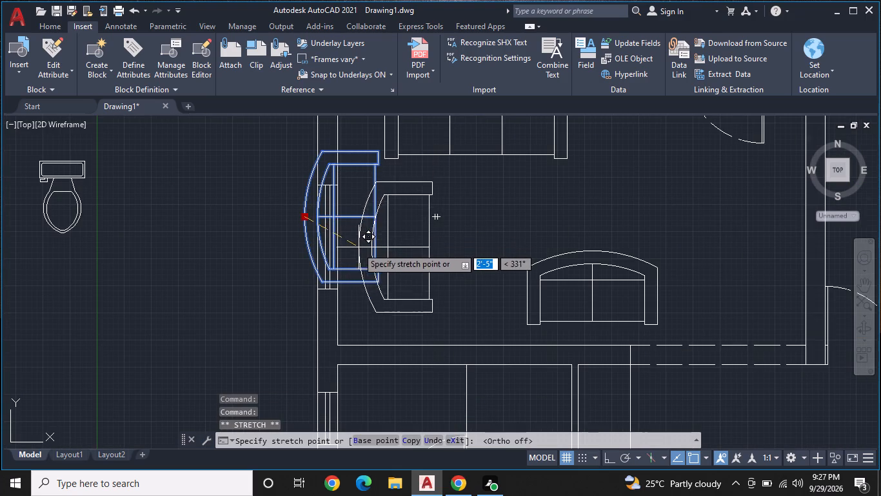
pyautogui.click(341, 260)
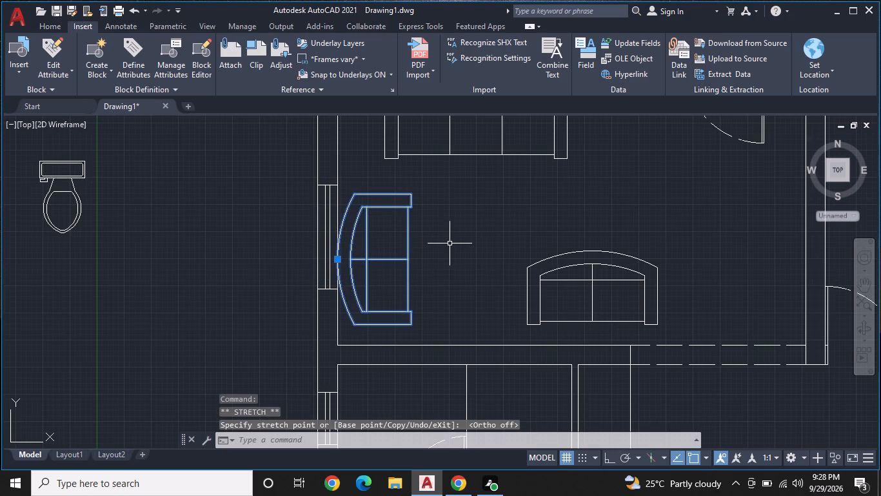
pyautogui.press('Escape')
# Rotate the other living room loveseat 180° about its lower-left corner so it faces the three-seat sofa.
pyautogui.scroll(-2, 454, 238)
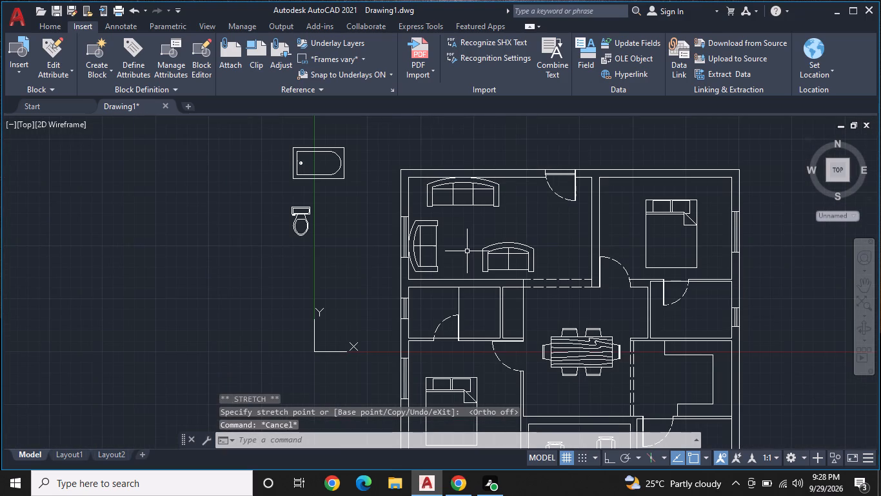
pyautogui.moveTo(459, 251); pyautogui.dragTo(383, 246, button='middle')
pyautogui.scroll(2, 379, 245)
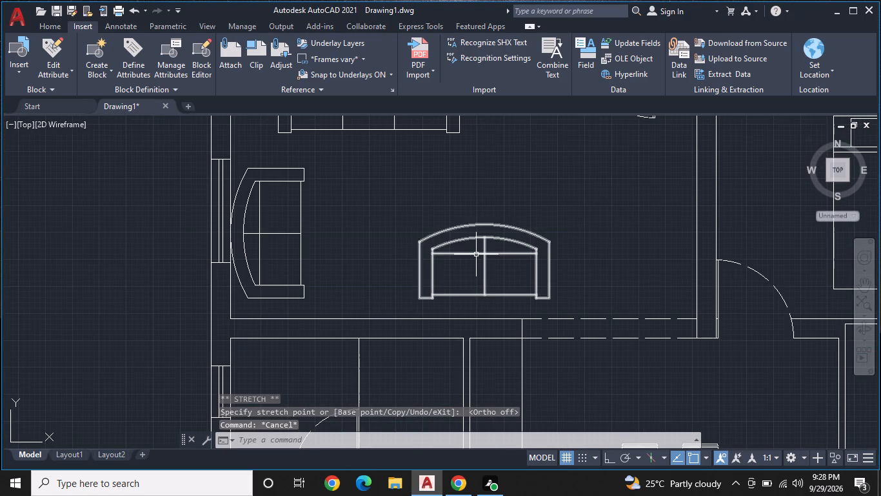
pyautogui.click(476, 254)
pyautogui.rightClick(491, 226)
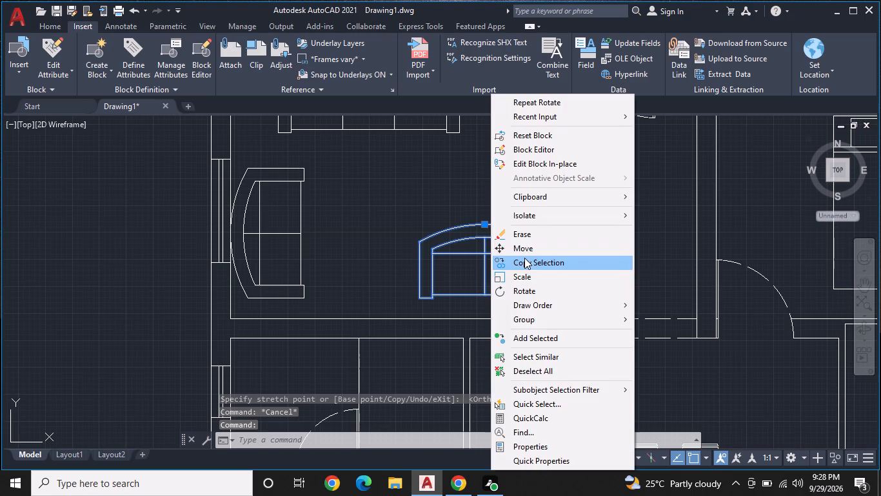
pyautogui.click(527, 287)
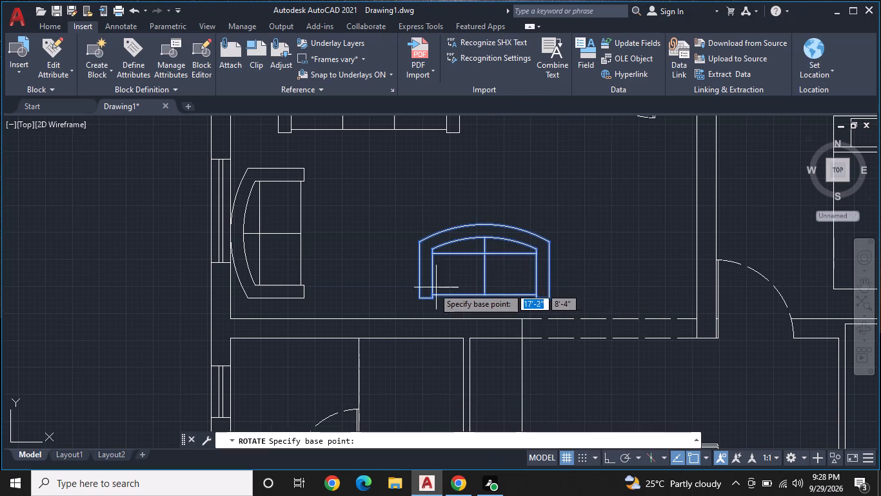
pyautogui.click(418, 296)
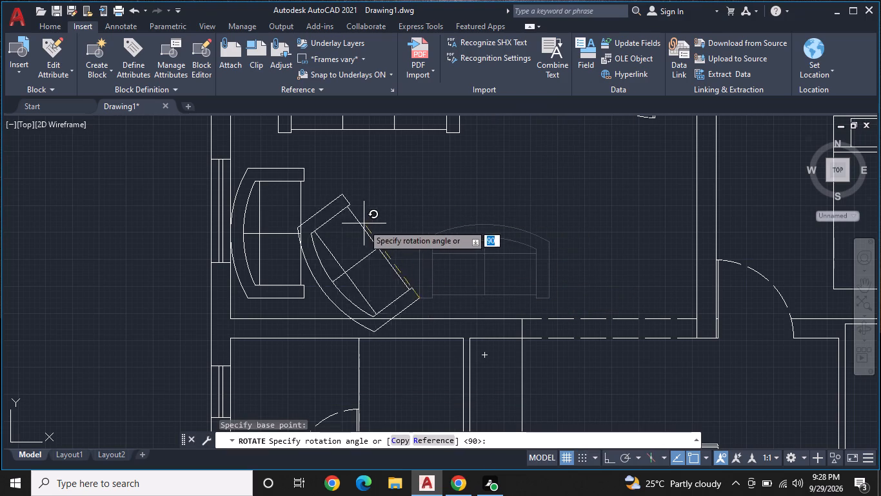
pyautogui.press('F8')
pyautogui.click(220, 306)
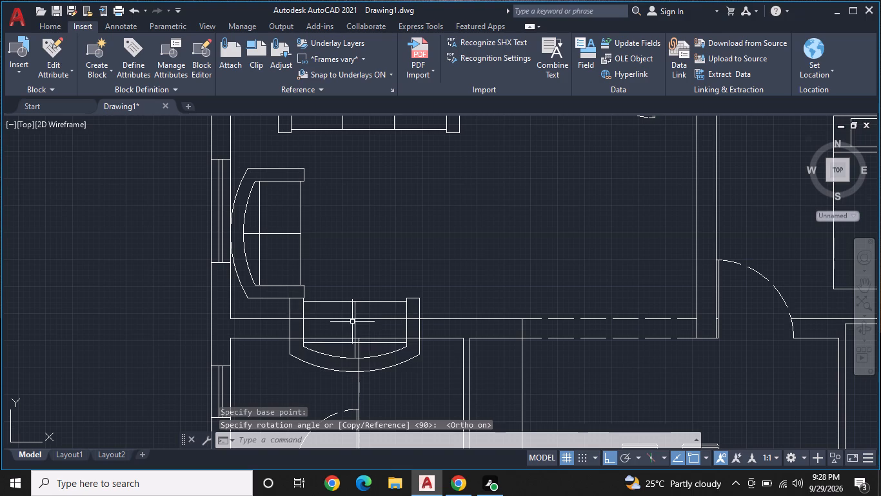
# Move the flipped loveseat up into the living room so its curved back sits just clear of the bottom wall.
pyautogui.click(355, 300)
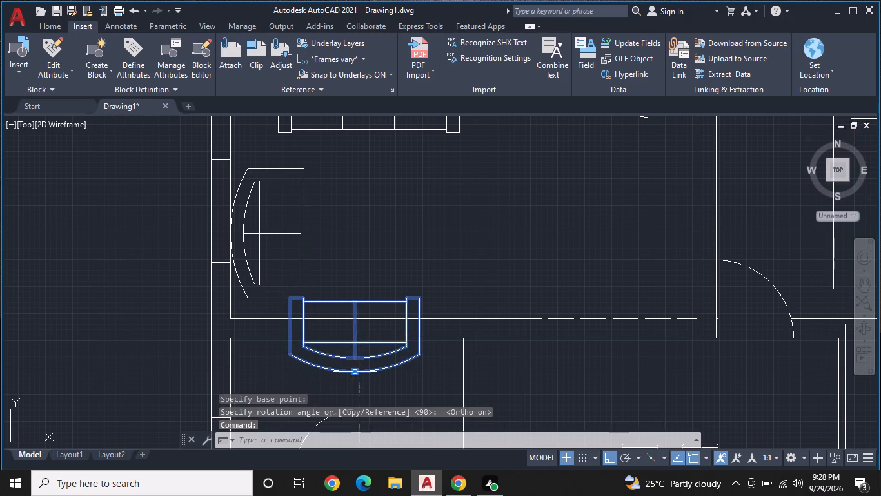
pyautogui.click(357, 371)
pyautogui.press('F8')
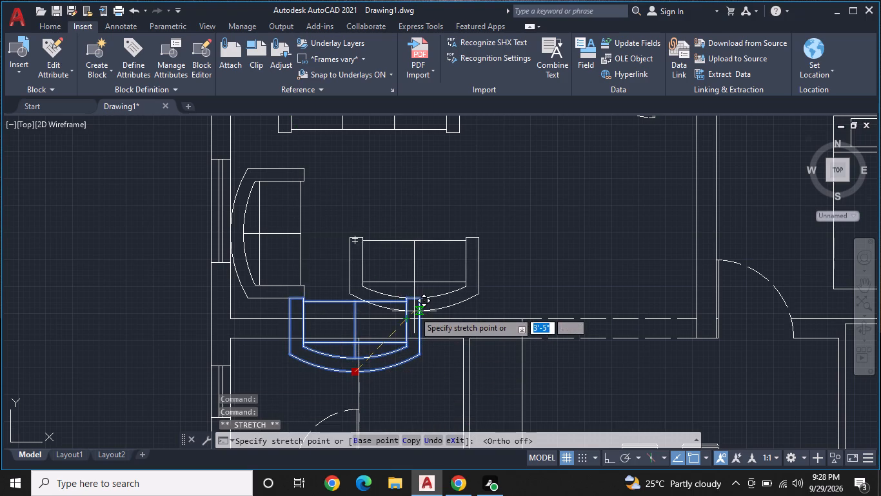
pyautogui.click(413, 321)
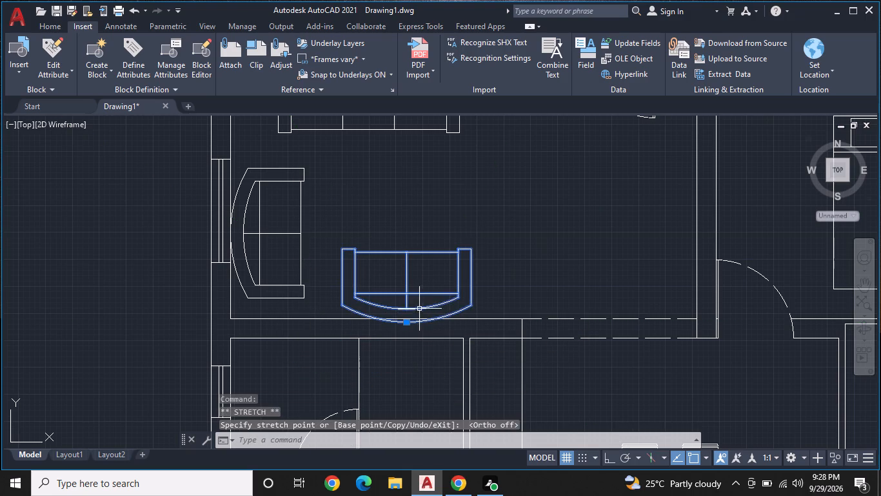
pyautogui.press('Escape')
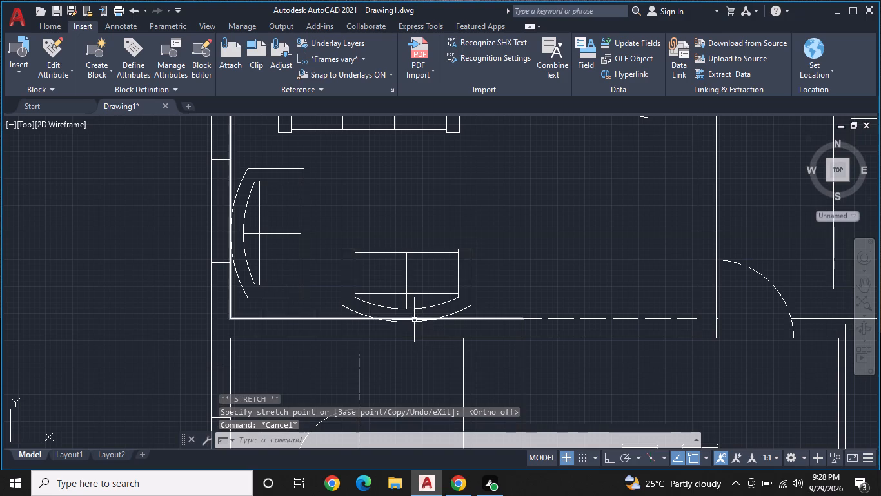
pyautogui.click(413, 320)
pyautogui.press('Escape')
pyautogui.click(409, 325)
pyautogui.click(408, 321)
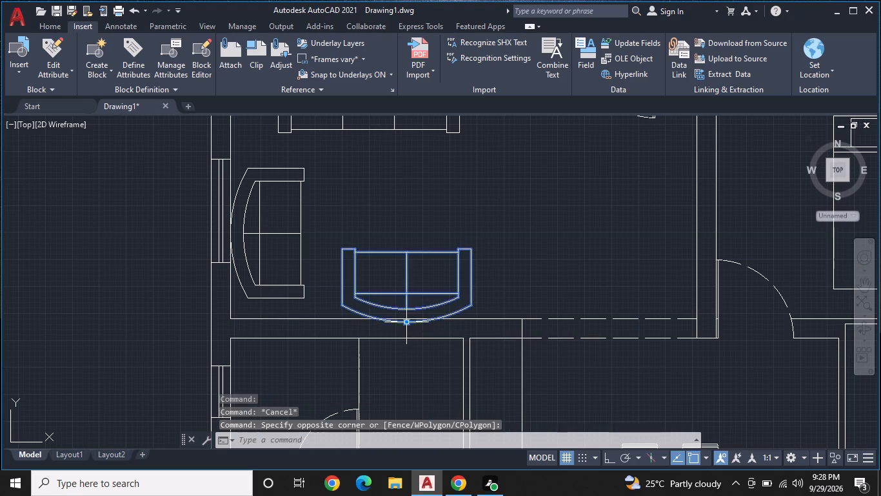
pyautogui.scroll(2, 408, 321)
pyautogui.click(399, 326)
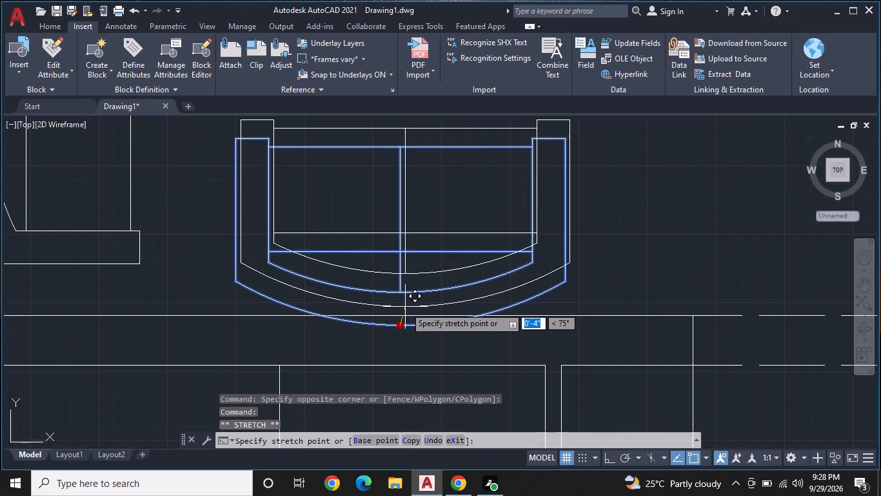
pyautogui.click(399, 308)
pyautogui.press('Escape')
# Move the toilet block into the small bathroom below the living room, against its top wall near the window.
pyautogui.scroll(-2, 433, 292)
pyautogui.moveTo(490, 276); pyautogui.dragTo(439, 336, button='middle')
pyautogui.moveTo(511, 295); pyautogui.dragTo(456, 330, button='middle')
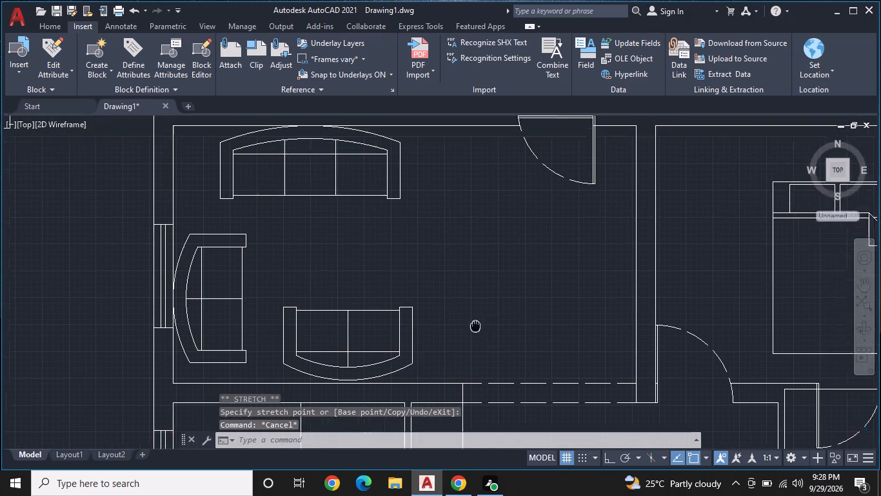
pyautogui.moveTo(456, 330); pyautogui.dragTo(446, 331, button='middle')
pyautogui.scroll(-1, 494, 298)
pyautogui.moveTo(527, 301); pyautogui.dragTo(537, 276, button='middle')
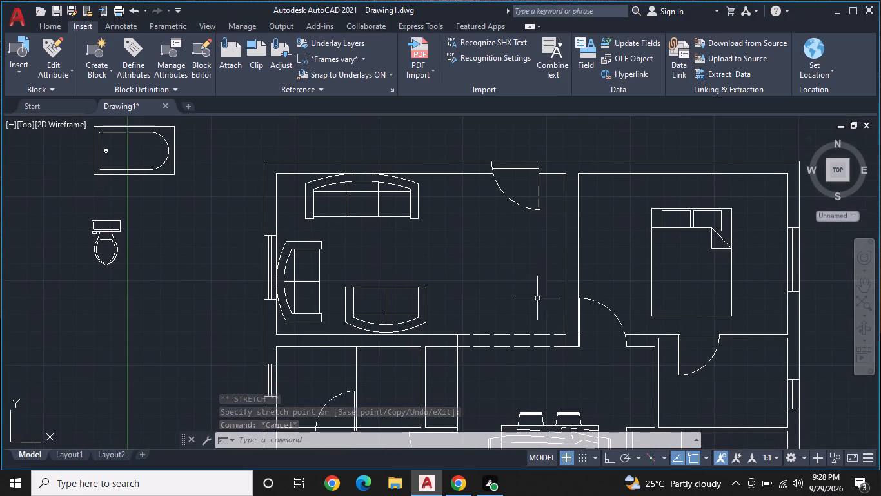
pyautogui.moveTo(530, 317); pyautogui.dragTo(591, 293, button='middle')
pyautogui.moveTo(530, 293); pyautogui.dragTo(569, 276, button='middle')
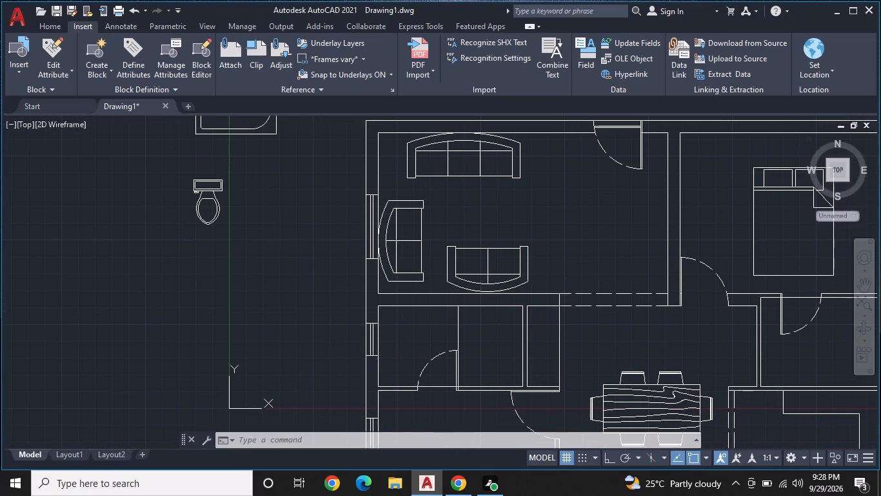
pyautogui.click(217, 192)
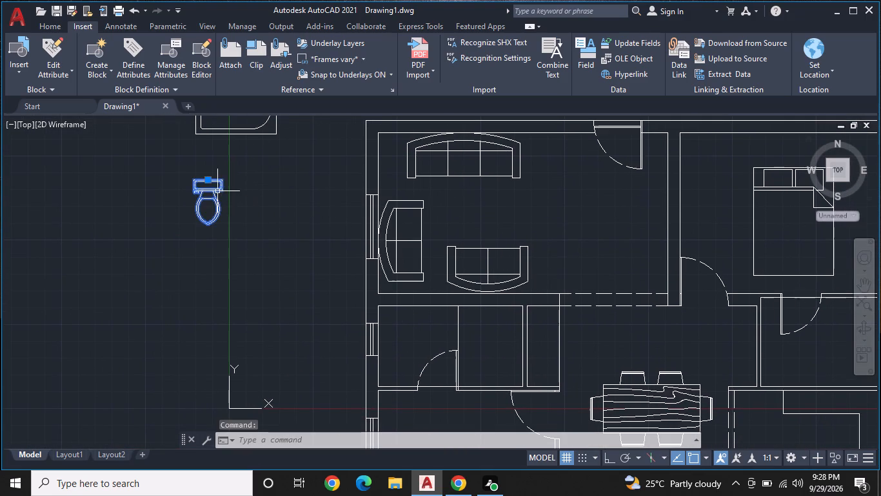
pyautogui.click(206, 179)
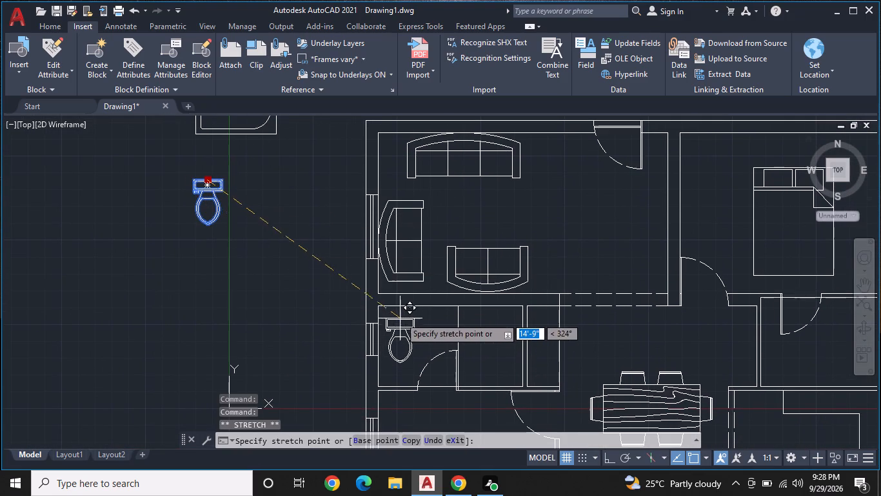
pyautogui.click(397, 309)
# Scale the selected bathtub and toilet down to about half size from the bathtub's lower-left corner.
pyautogui.moveTo(305, 208); pyautogui.dragTo(314, 249, button='middle')
pyautogui.click(275, 176)
pyautogui.rightClick(275, 175)
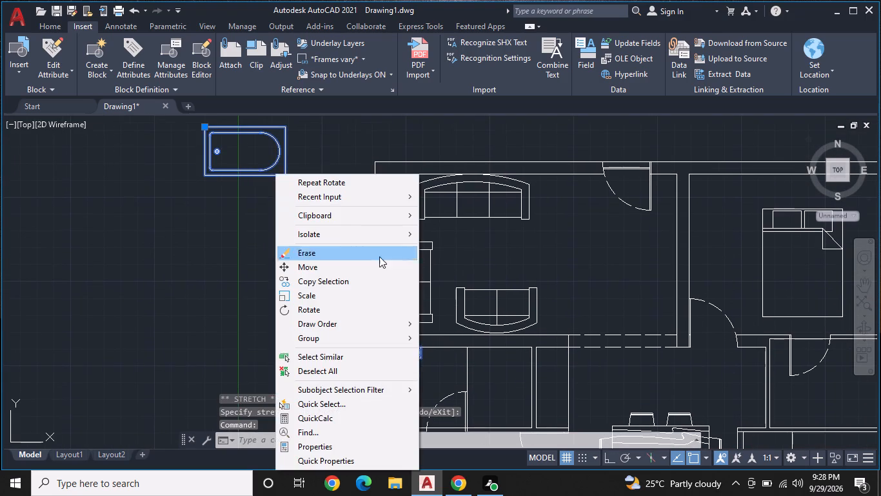
pyautogui.click(368, 296)
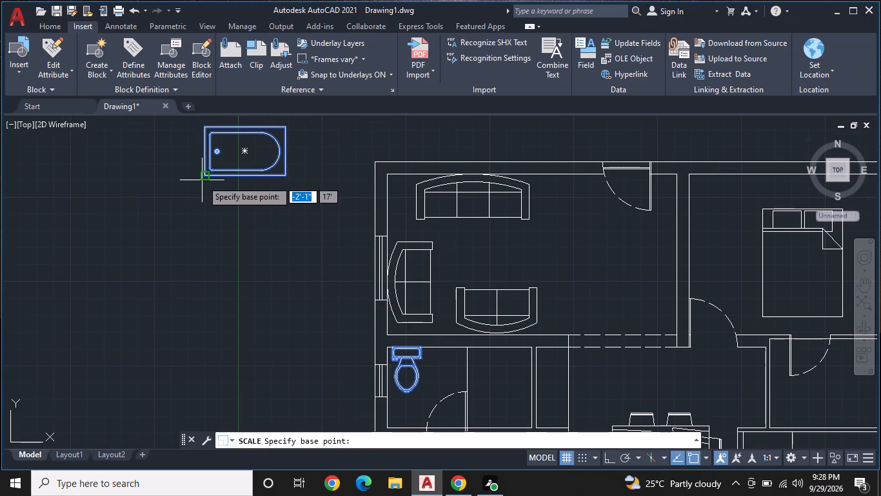
pyautogui.click(203, 172)
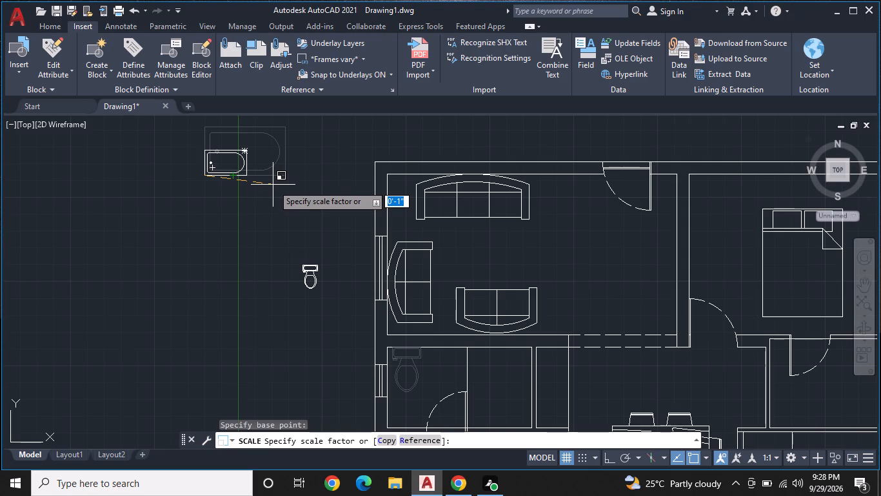
pyautogui.click(273, 185)
# Move the scaled-down bathtub into the small bathroom, against the top wall with its far end at the right-hand partition.
pyautogui.click(245, 172)
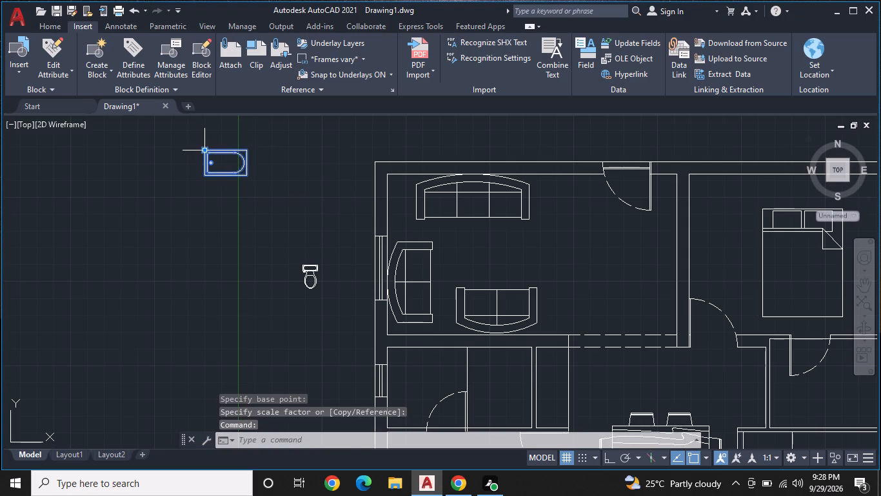
pyautogui.click(204, 148)
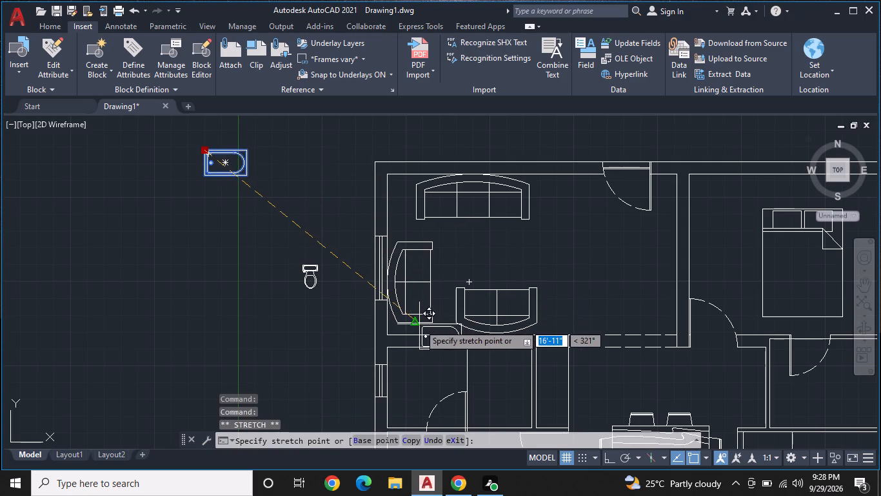
pyautogui.moveTo(419, 324); pyautogui.dragTo(462, 260, button='middle')
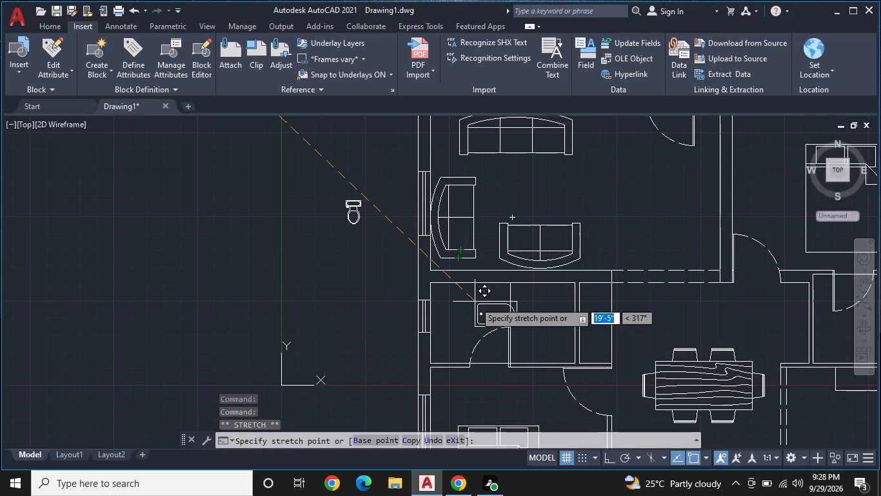
pyautogui.scroll(1, 475, 302)
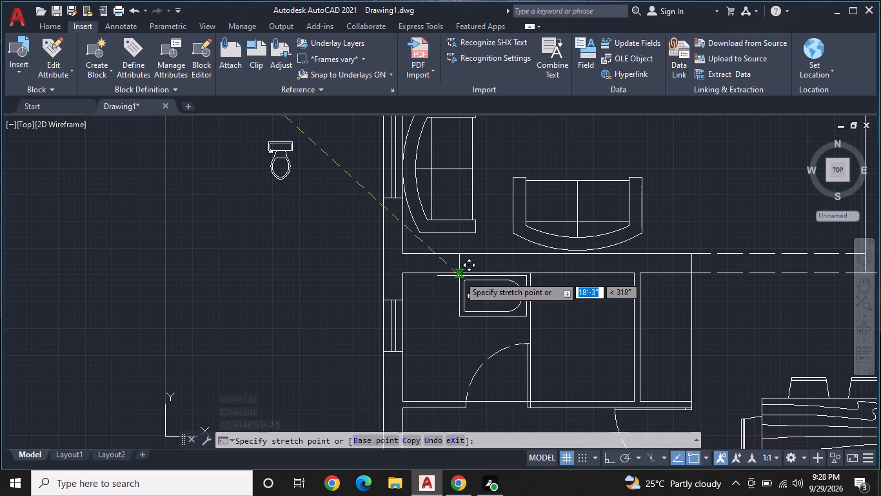
pyautogui.scroll(1, 459, 276)
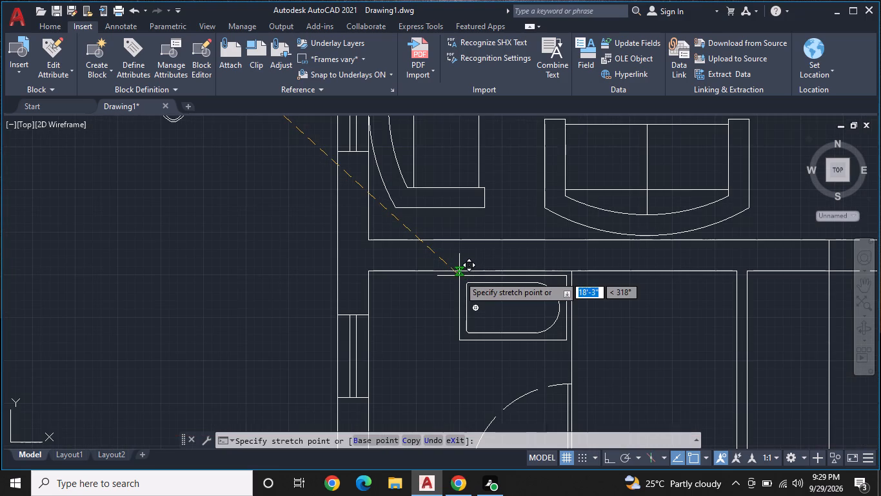
pyautogui.click(465, 273)
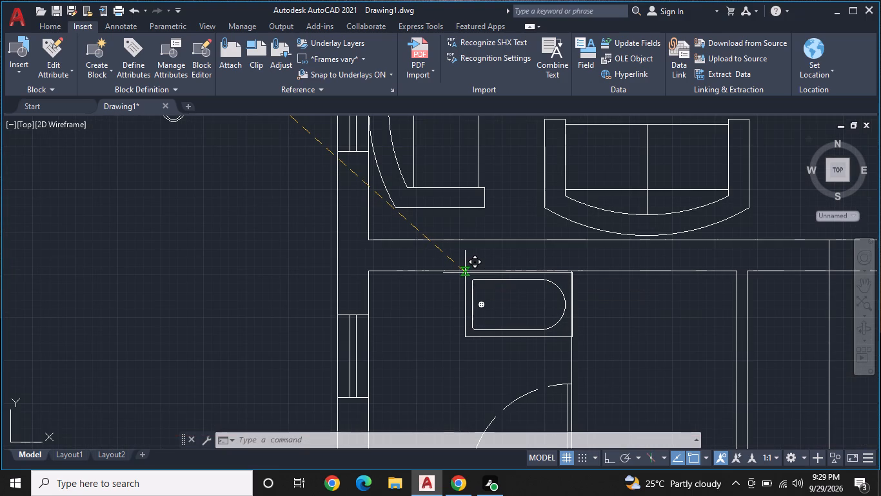
pyautogui.press('Escape')
# Move the scaled-down toilet into the small bathroom, with its tank flush against the top wall between the window wall and the bathtub.
pyautogui.scroll(-2, 292, 180)
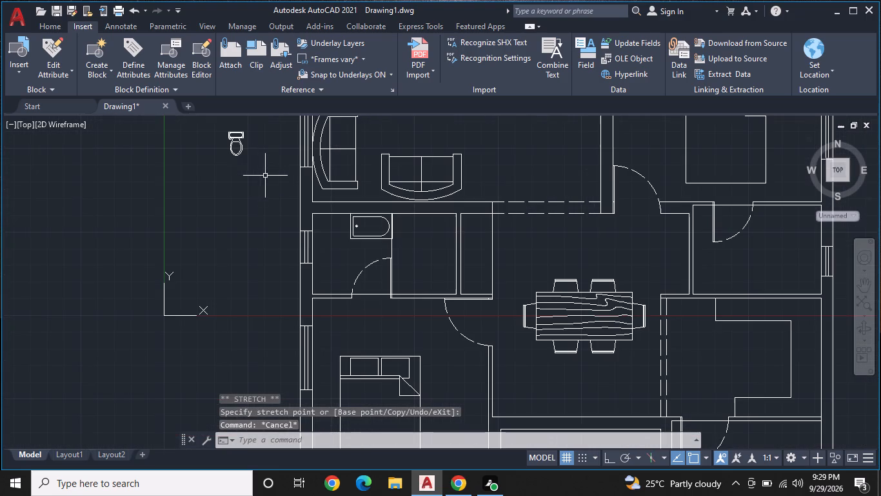
pyautogui.click(238, 149)
pyautogui.click(234, 132)
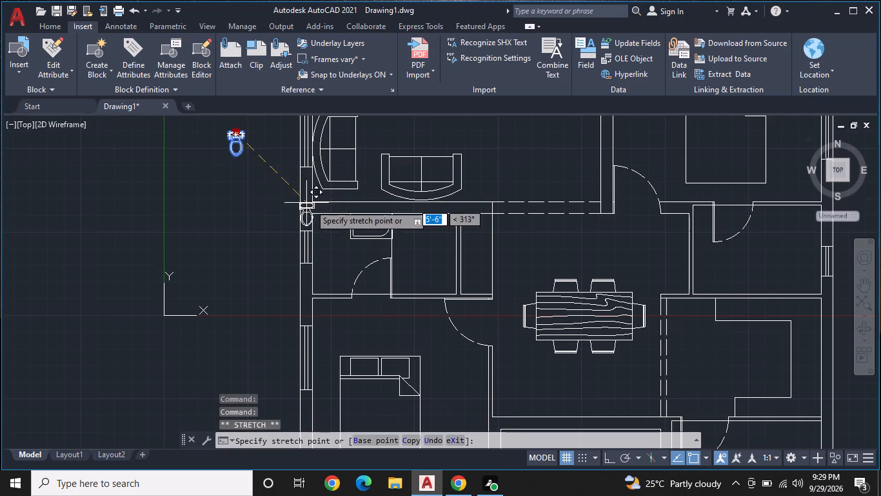
pyautogui.scroll(3, 333, 220)
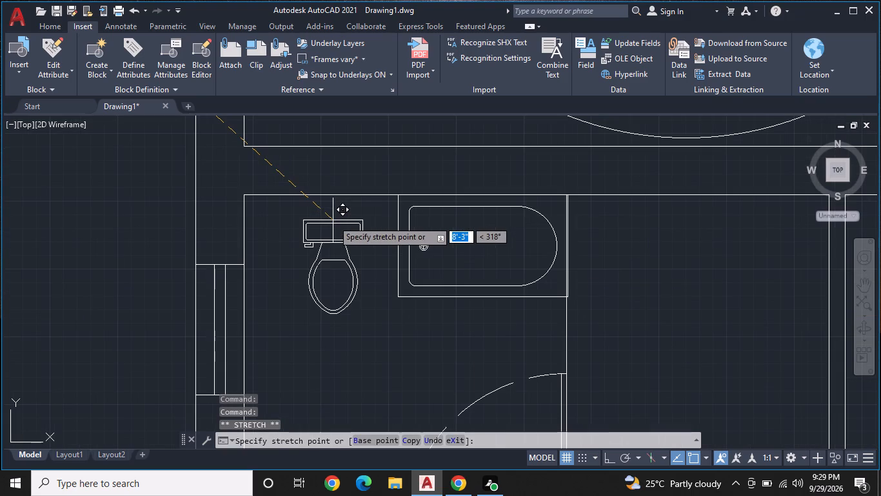
pyautogui.click(315, 202)
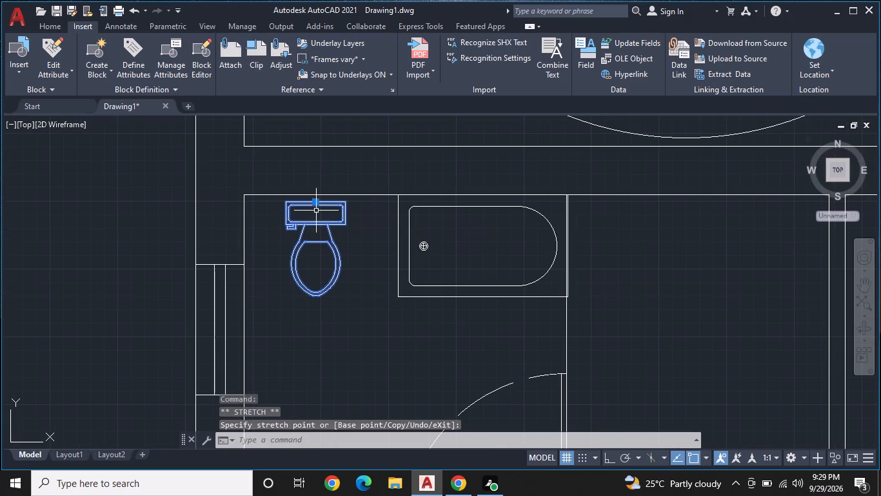
pyautogui.click(315, 204)
pyautogui.click(314, 195)
pyautogui.press('Escape')
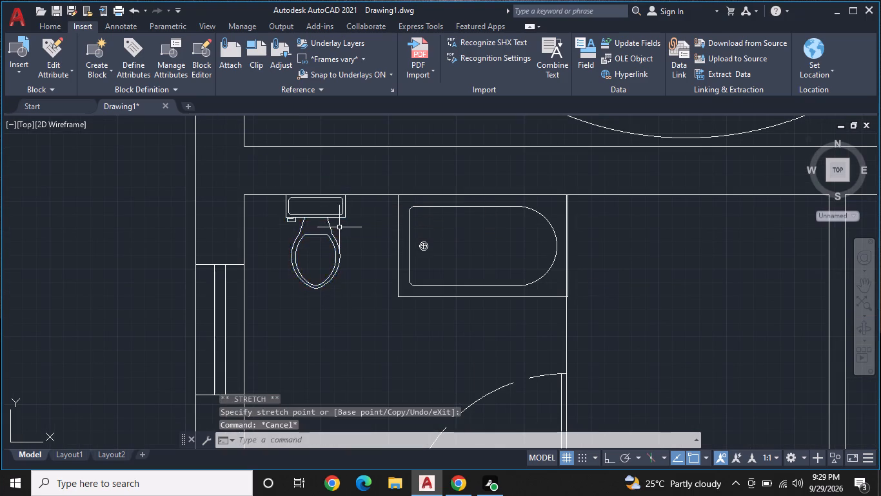
# Scale the bathtub down to a little over half its size, using the partition corner at its upper right as base point.
pyautogui.scroll(-1, 348, 240)
pyautogui.moveTo(416, 276); pyautogui.dragTo(292, 260, button='middle')
pyautogui.scroll(-1, 332, 271)
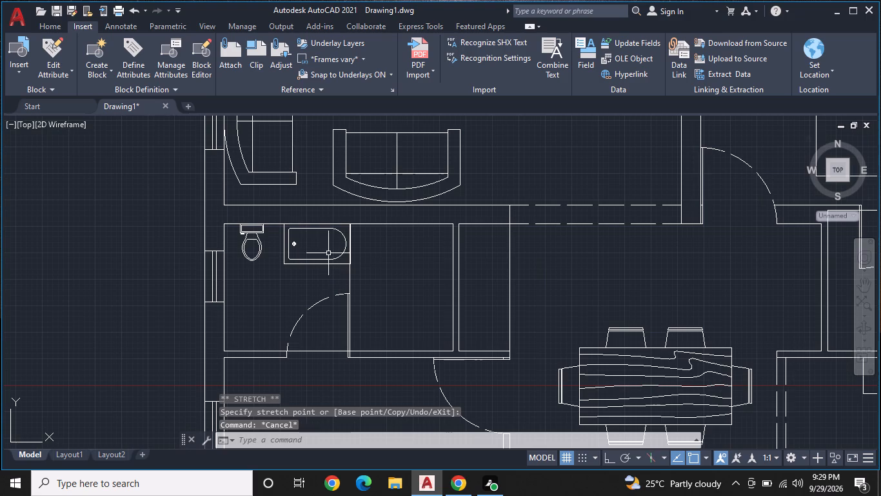
pyautogui.click(325, 255)
pyautogui.click(324, 262)
pyautogui.rightClick(323, 262)
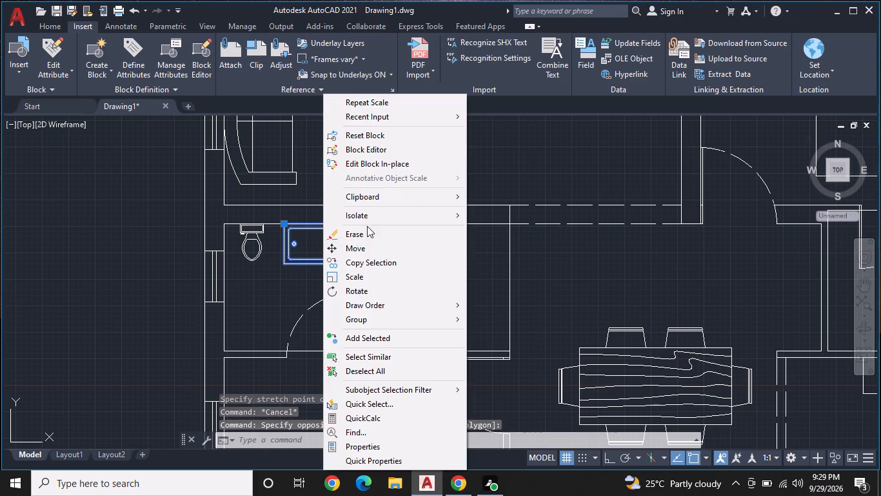
pyautogui.click(376, 273)
pyautogui.scroll(3, 378, 237)
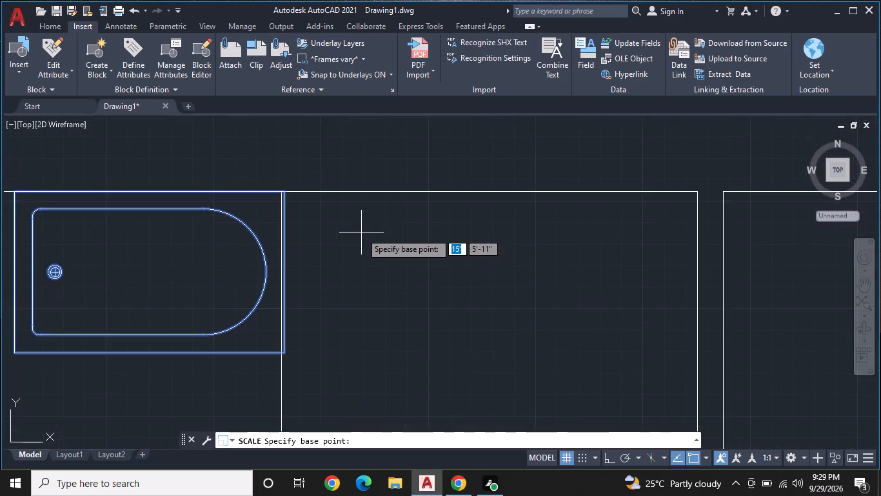
pyautogui.moveTo(362, 237); pyautogui.dragTo(444, 305, button='middle')
pyautogui.scroll(1, 397, 281)
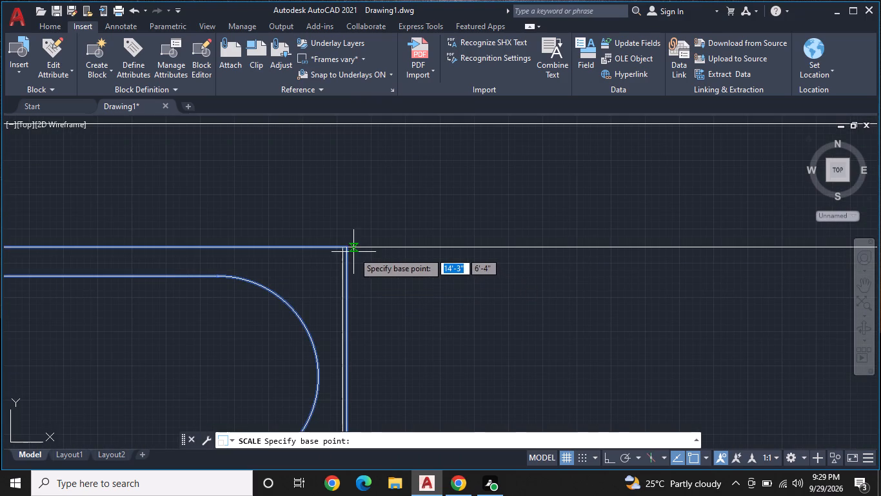
pyautogui.click(349, 249)
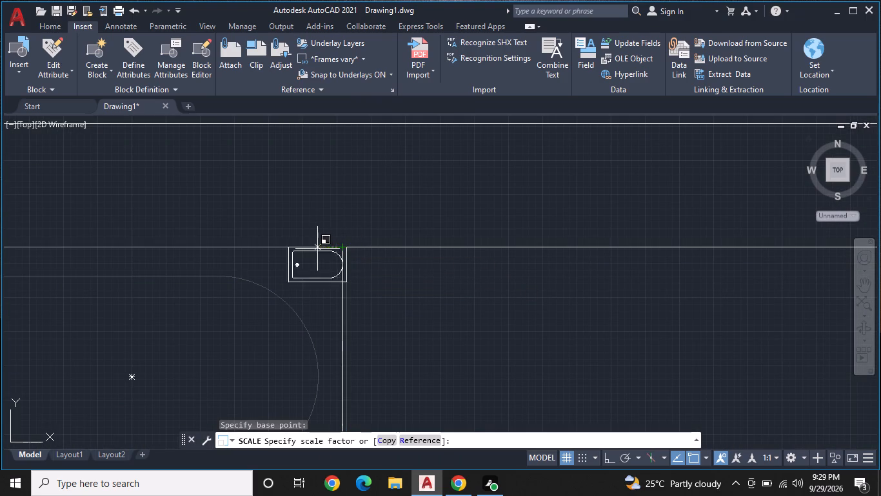
pyautogui.click(225, 267)
# Move the bathtub by its upper-right corner onto the corner where the bathroom's top wall meets the partition.
pyautogui.click(313, 282)
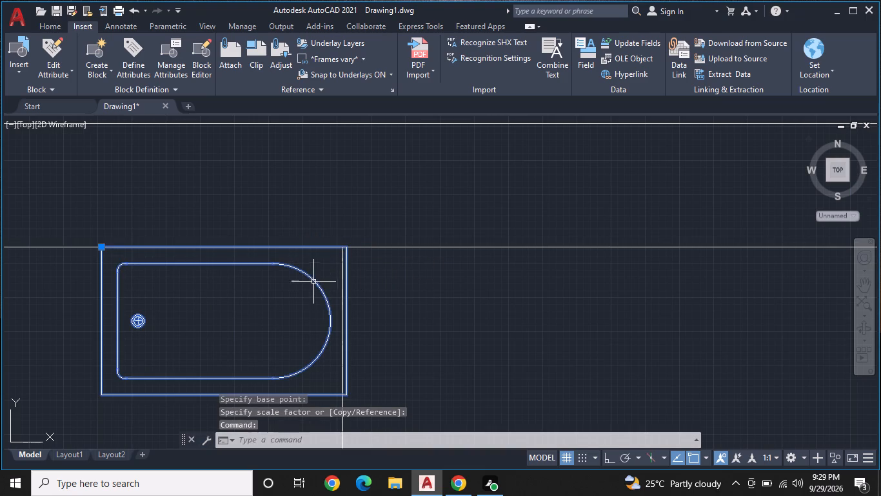
pyautogui.rightClick(353, 274)
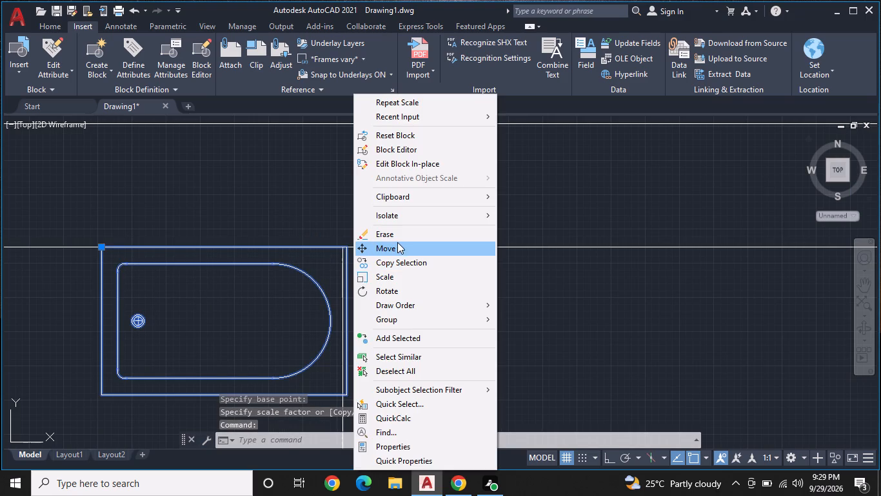
pyautogui.click(397, 242)
pyautogui.scroll(2, 373, 254)
pyautogui.scroll(1, 318, 243)
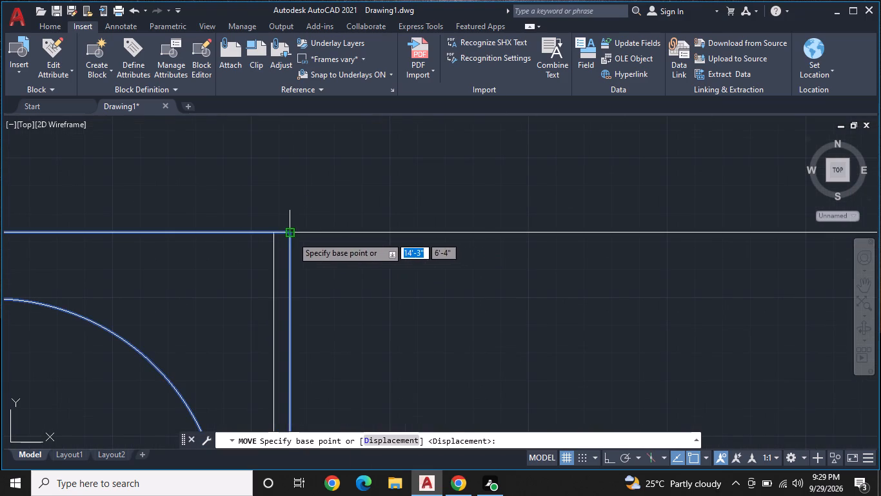
pyautogui.click(292, 236)
pyautogui.click(273, 234)
pyautogui.press('Escape')
# Rotate the bed in the bedroom below the bathroom 90° counterclockwise about its upper-left corner, so the pillows face the left exterior wall.
pyautogui.scroll(-3, 315, 234)
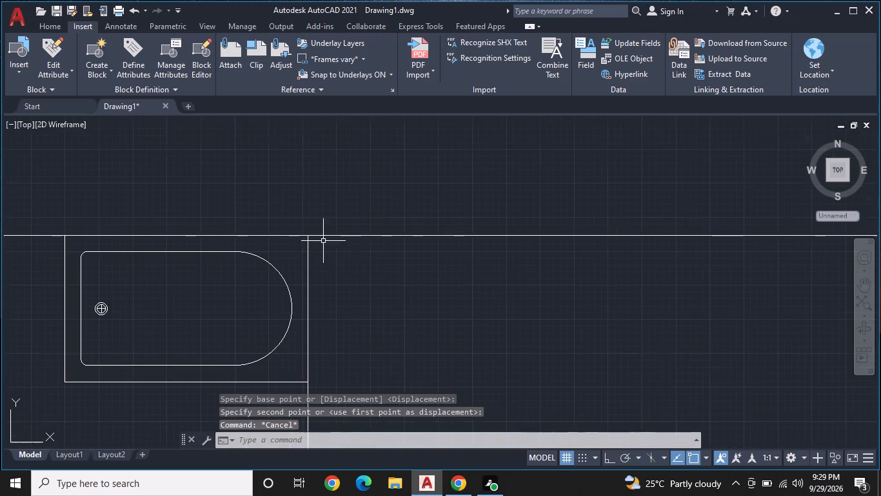
pyautogui.moveTo(335, 256); pyautogui.dragTo(585, 219, button='middle')
pyautogui.scroll(-2, 607, 212)
pyautogui.moveTo(598, 254); pyautogui.dragTo(600, 223, button='middle')
pyautogui.scroll(-2, 597, 219)
pyautogui.moveTo(616, 288); pyautogui.dragTo(508, 287, button='middle')
pyautogui.scroll(1, 510, 283)
pyautogui.moveTo(510, 283); pyautogui.dragTo(511, 279, button='middle')
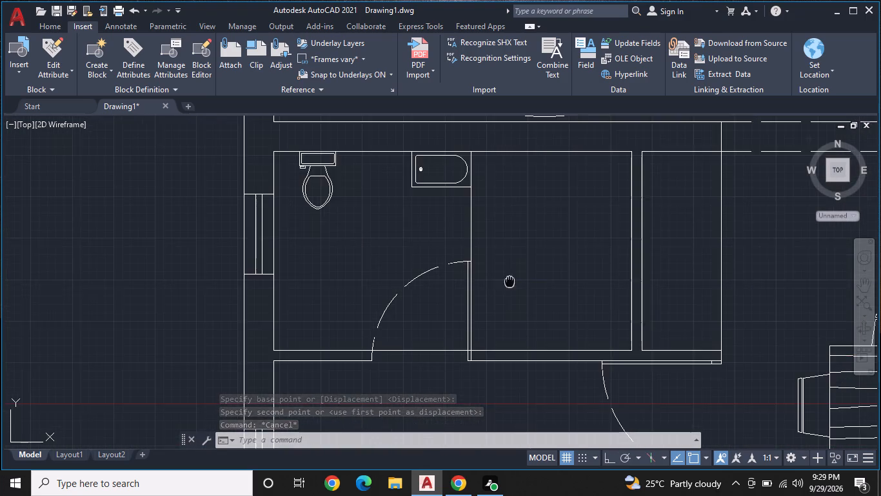
pyautogui.moveTo(511, 279); pyautogui.dragTo(539, 192, button='middle')
pyautogui.scroll(-1, 548, 179)
pyautogui.moveTo(551, 266); pyautogui.dragTo(571, 198, button='middle')
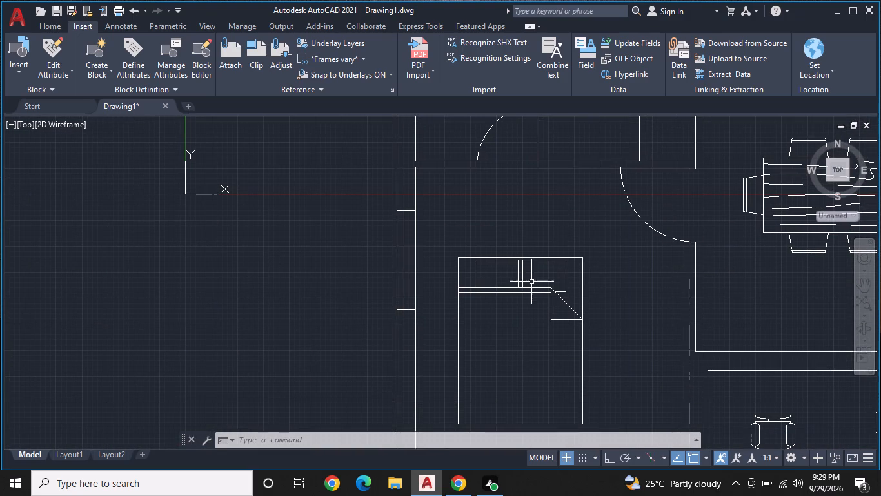
pyautogui.click(522, 289)
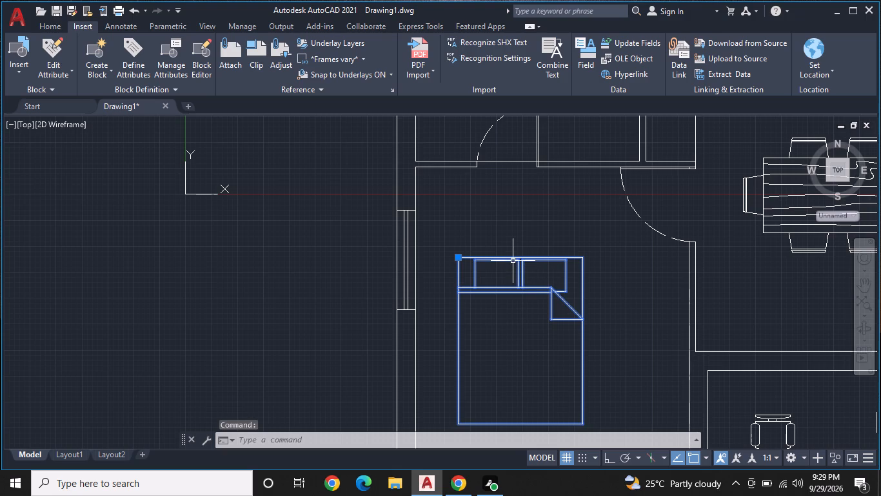
pyautogui.rightClick(513, 261)
pyautogui.click(548, 291)
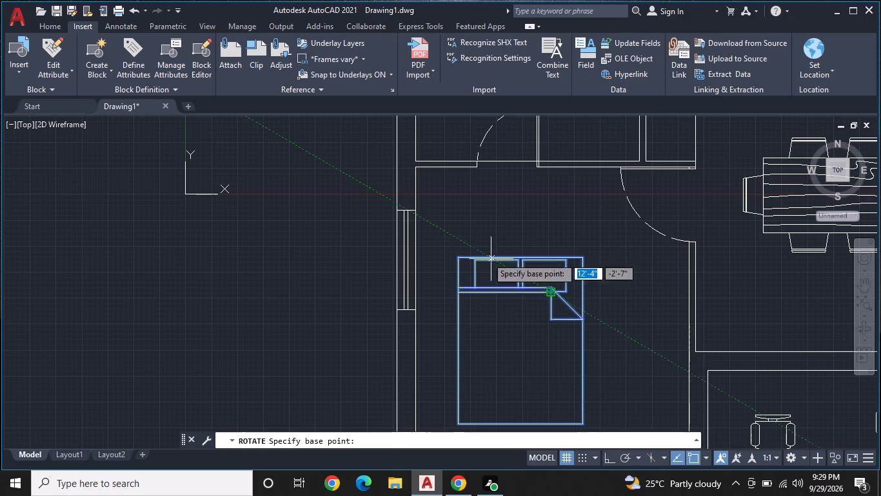
pyautogui.click(456, 257)
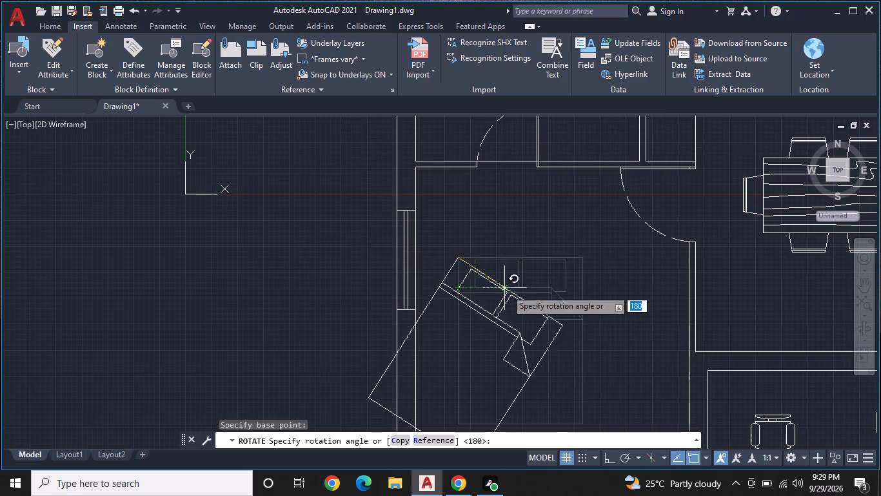
pyautogui.press('F8')
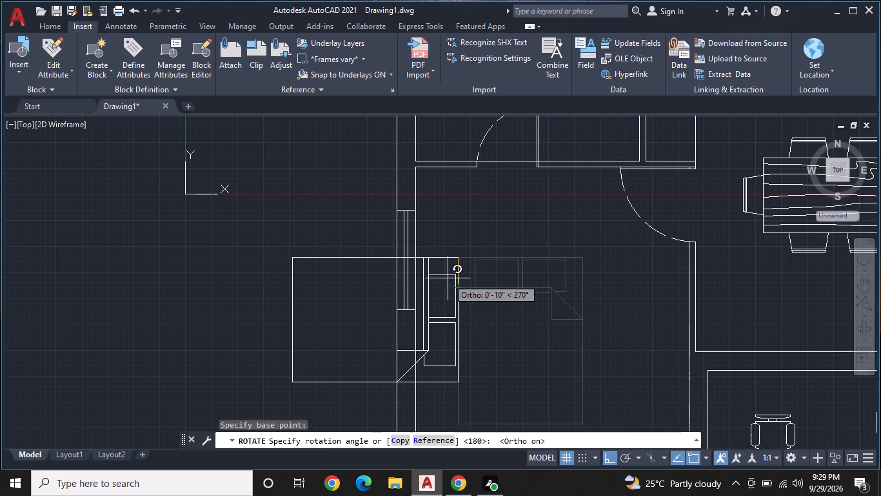
pyautogui.click(473, 213)
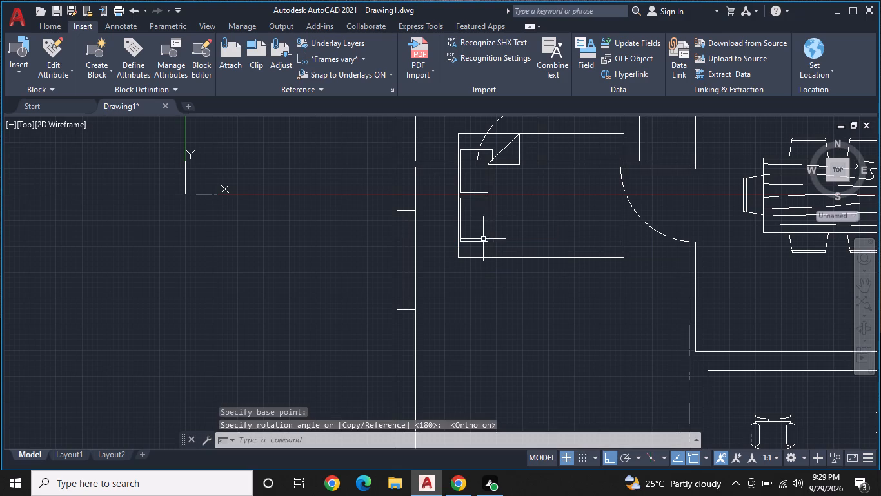
# Move the rotated bed down within the lower-left bedroom so its head sits flush against the left exterior wall.
pyautogui.doubleClick(484, 239)
pyautogui.click(486, 245)
pyautogui.click(486, 242)
pyautogui.click(488, 235)
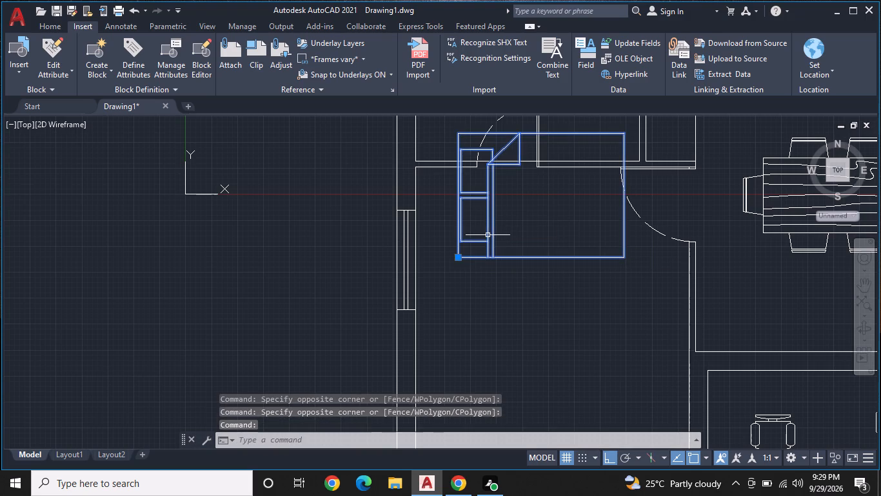
pyautogui.click(457, 260)
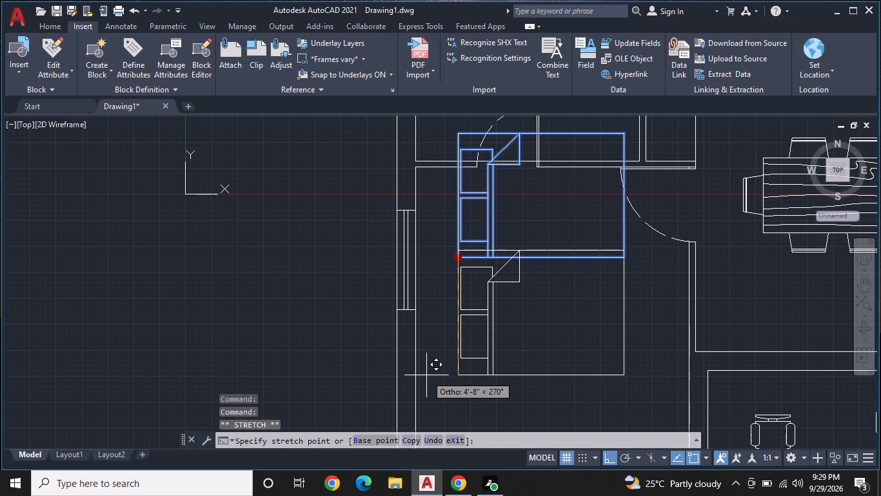
pyautogui.press('F8')
pyautogui.moveTo(411, 397); pyautogui.dragTo(431, 367, button='middle')
pyautogui.moveTo(435, 360); pyautogui.dragTo(452, 327, button='middle')
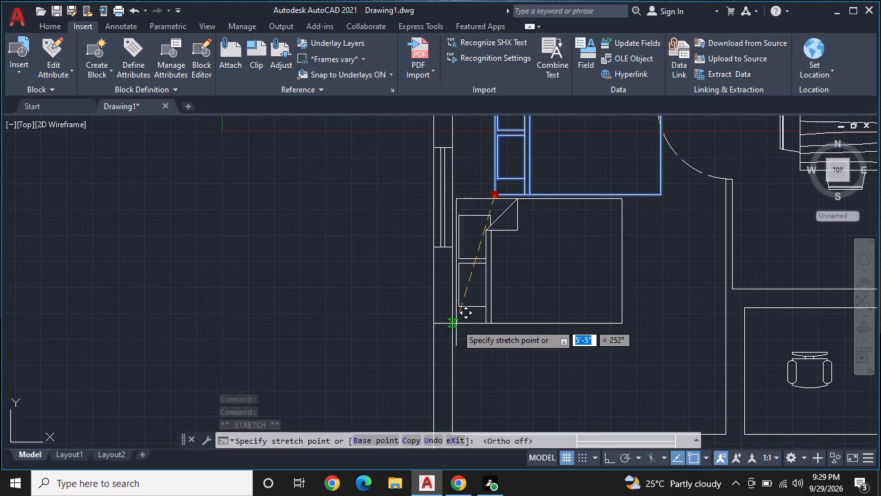
pyautogui.scroll(-1, 463, 325)
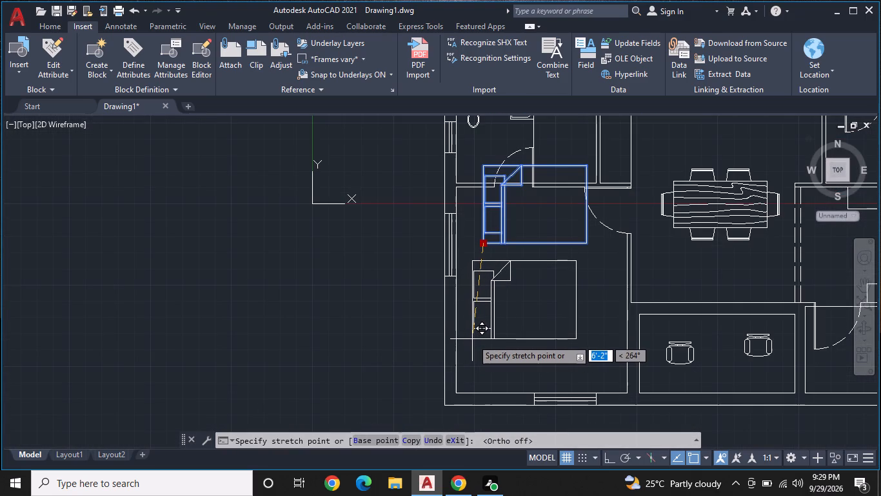
pyautogui.click(460, 328)
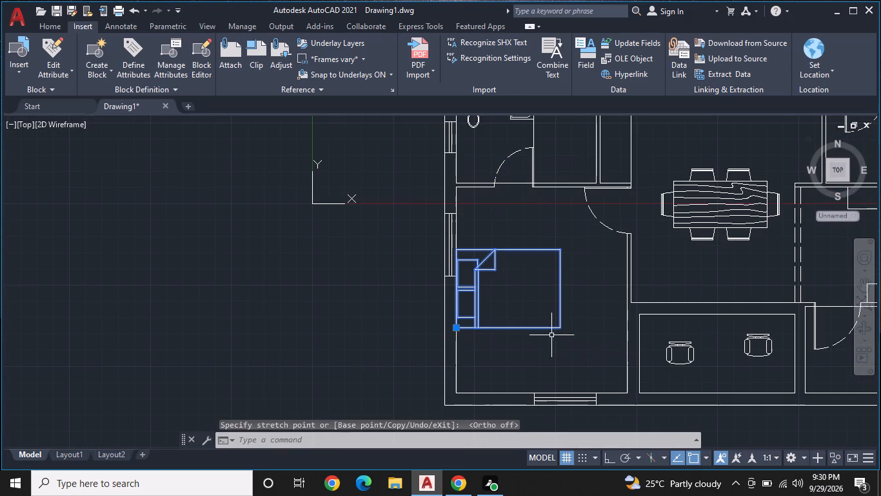
pyautogui.scroll(-1, 581, 323)
pyautogui.press('Escape')
# Rotate the dining table with its chairs by 270° about its right end so the table stands lengthwise vertically.
pyautogui.moveTo(593, 320); pyautogui.dragTo(428, 331, button='middle')
pyautogui.click(511, 265)
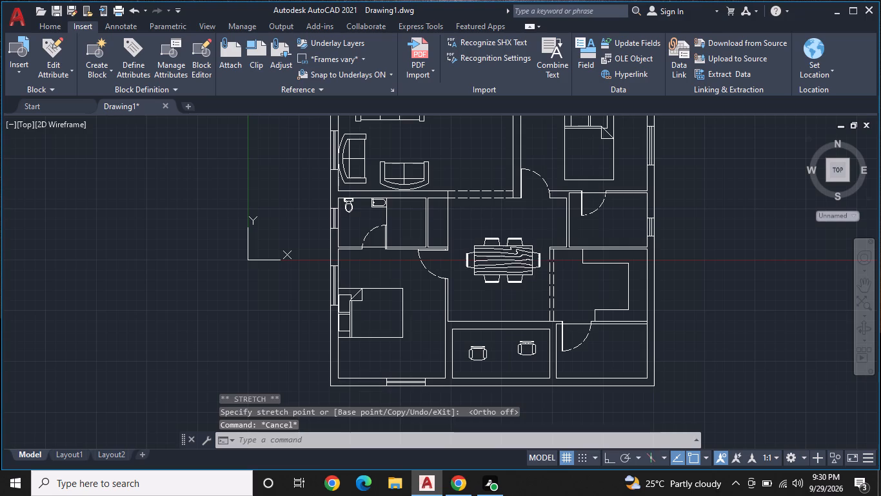
pyautogui.rightClick(511, 265)
pyautogui.click(561, 291)
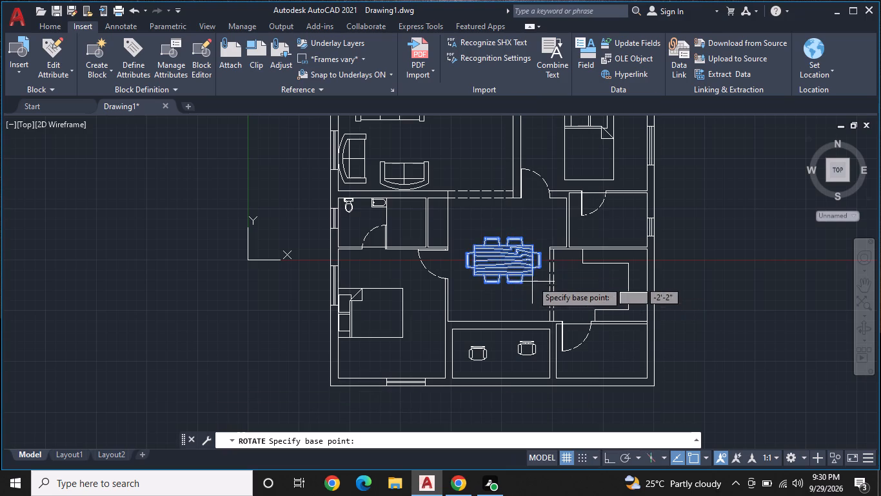
pyautogui.click(540, 271)
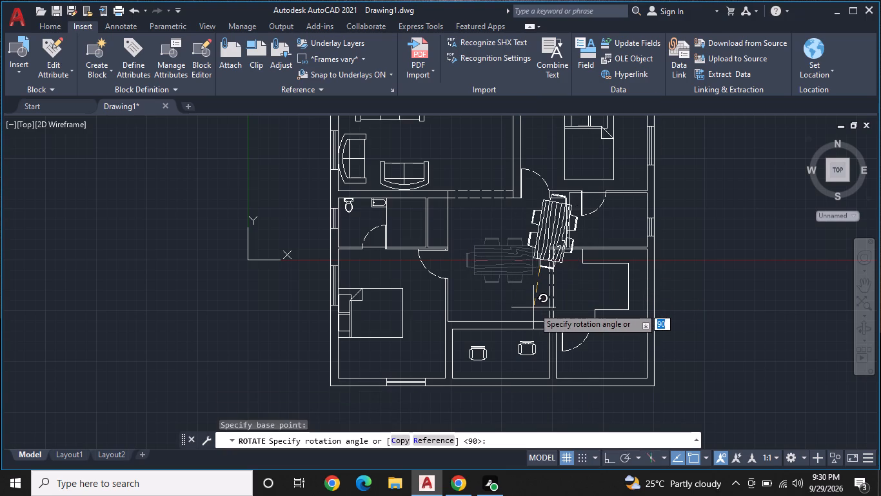
pyautogui.press('F8')
pyautogui.click(539, 294)
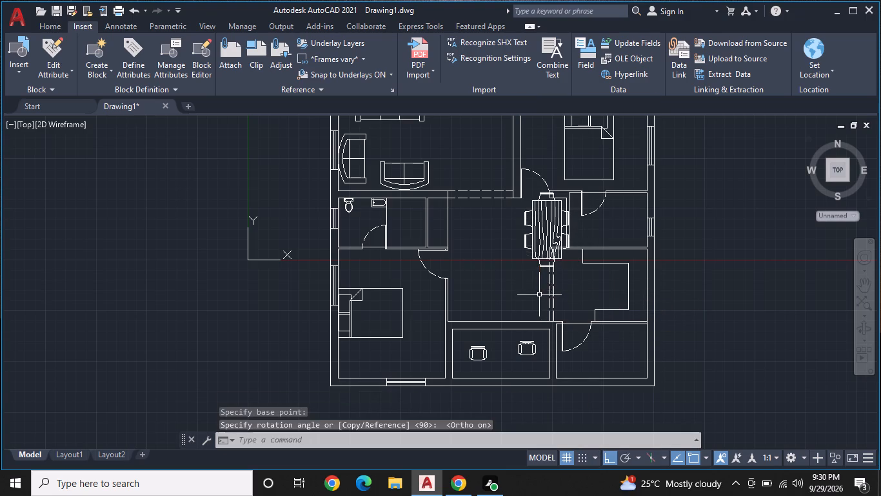
# Move the rotated dining table back to the middle of the dining area, clear of the surrounding walls.
pyautogui.click(552, 242)
pyautogui.click(547, 229)
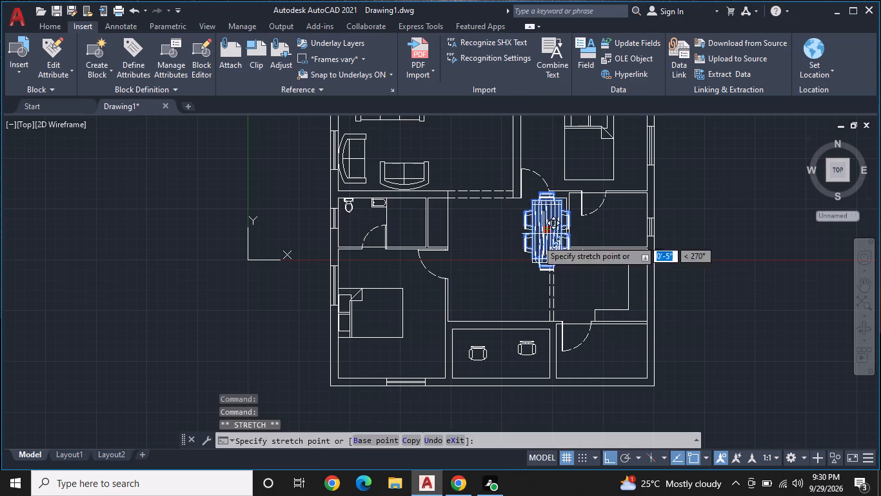
pyautogui.press('F8')
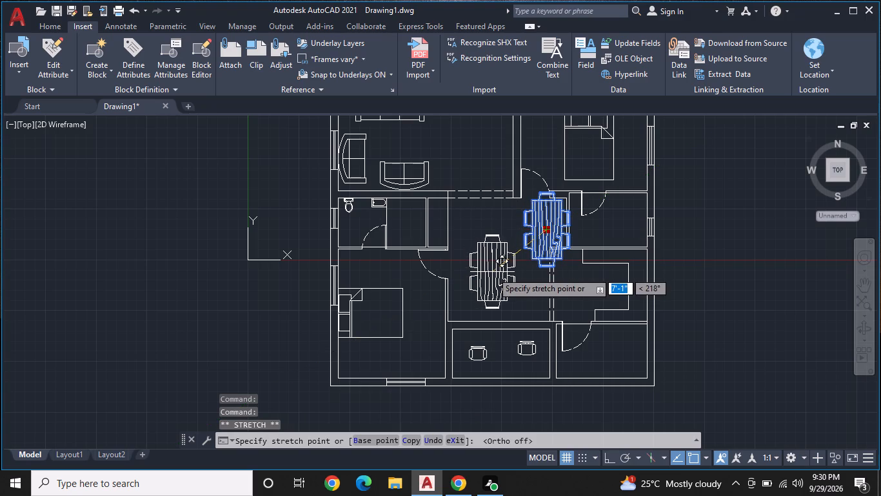
pyautogui.click(500, 269)
pyautogui.press('Escape')
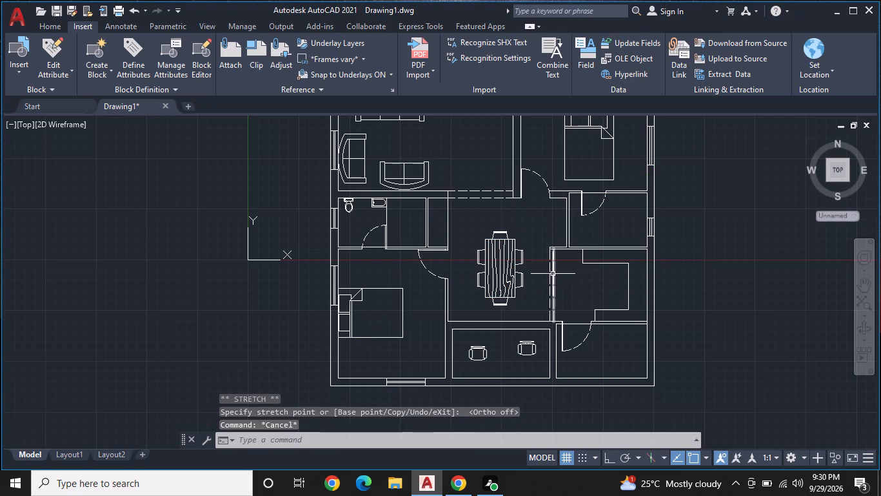
# Rotate the right armchair in the room below the dining area by about 309° about the middle of its backrest.
pyautogui.moveTo(579, 293); pyautogui.dragTo(570, 269, button='middle')
pyautogui.scroll(1, 575, 290)
pyautogui.moveTo(508, 338); pyautogui.dragTo(516, 280, button='middle')
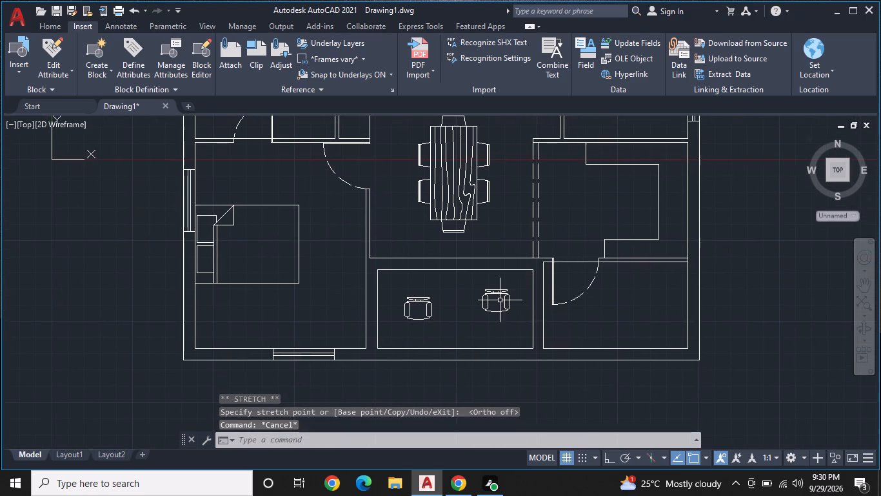
pyautogui.scroll(2, 488, 315)
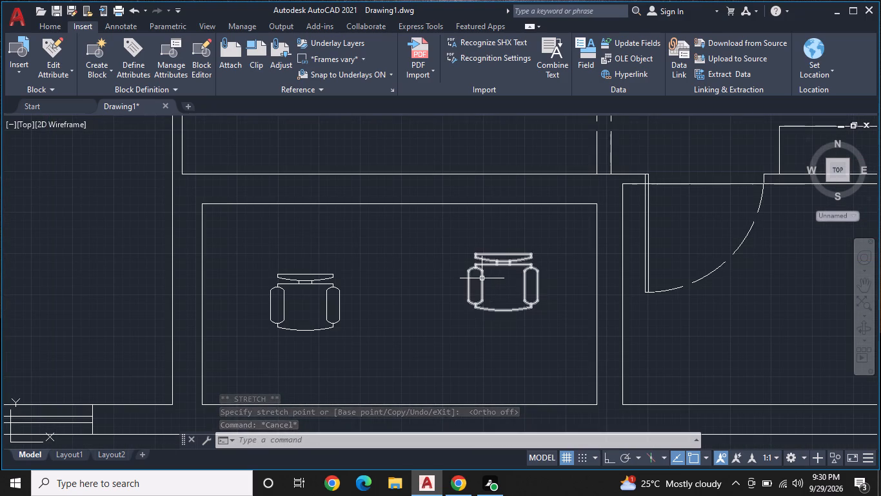
pyautogui.click(482, 278)
pyautogui.rightClick(495, 260)
pyautogui.click(535, 290)
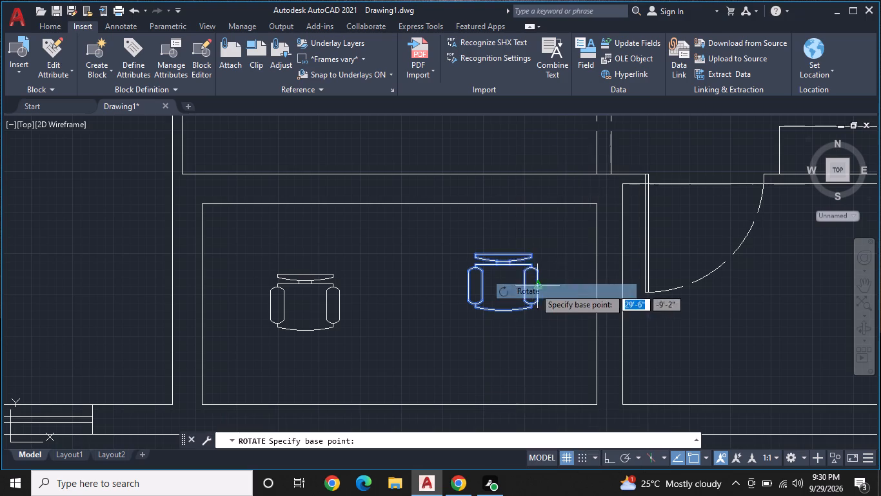
pyautogui.click(504, 255)
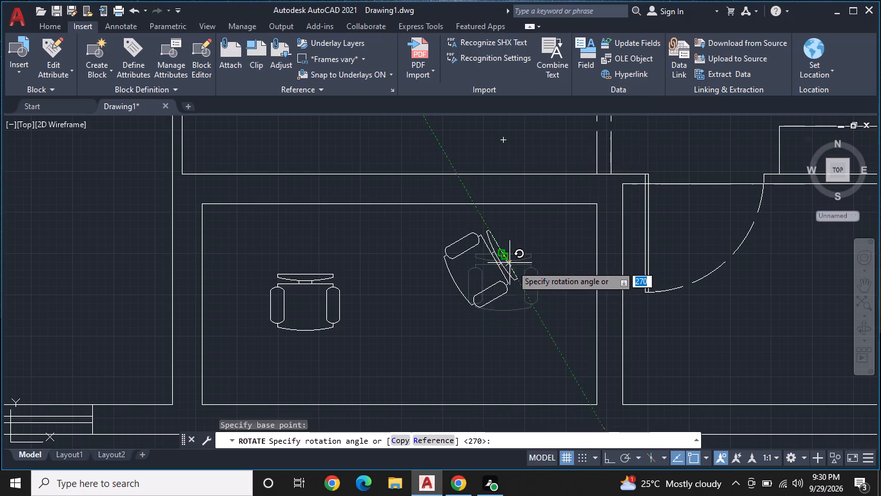
pyautogui.click(515, 263)
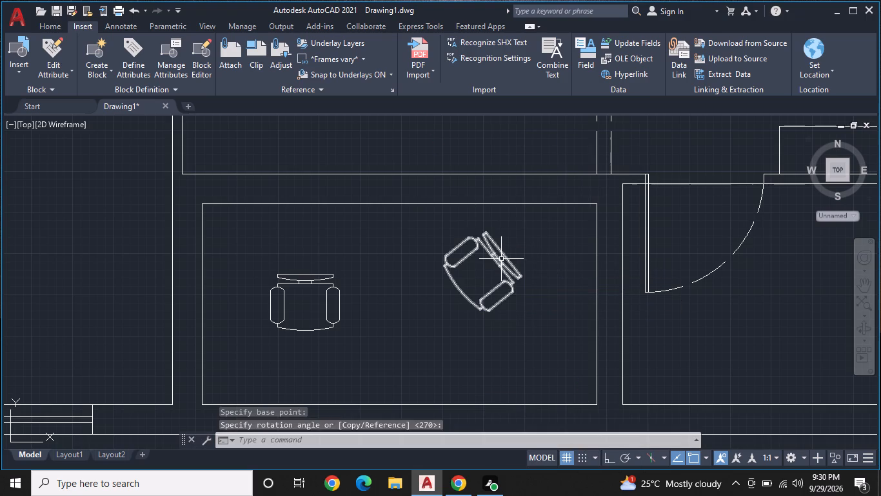
# Move the rotated right armchair about 1'-5" toward the room's right wall and slightly down.
pyautogui.click(500, 259)
pyautogui.click(504, 257)
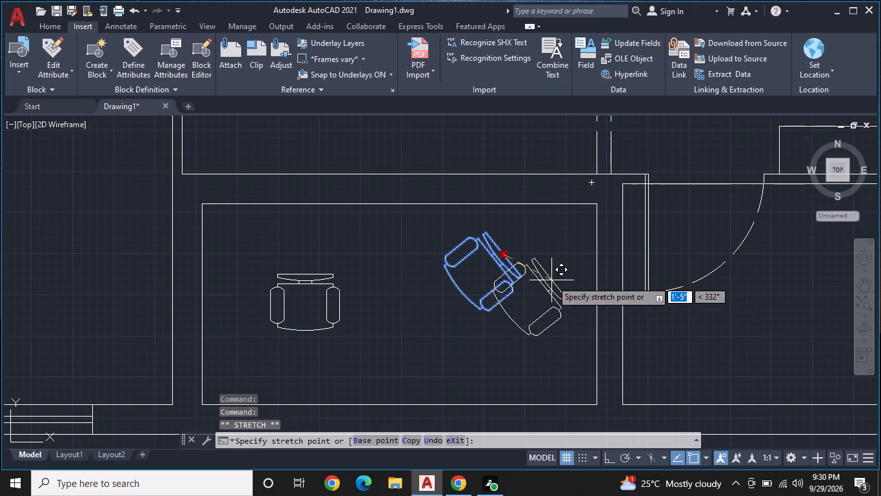
pyautogui.click(551, 280)
# Move the left armchair about 9" horizontally toward the left wall of the same room.
pyautogui.click(326, 287)
pyautogui.click(320, 282)
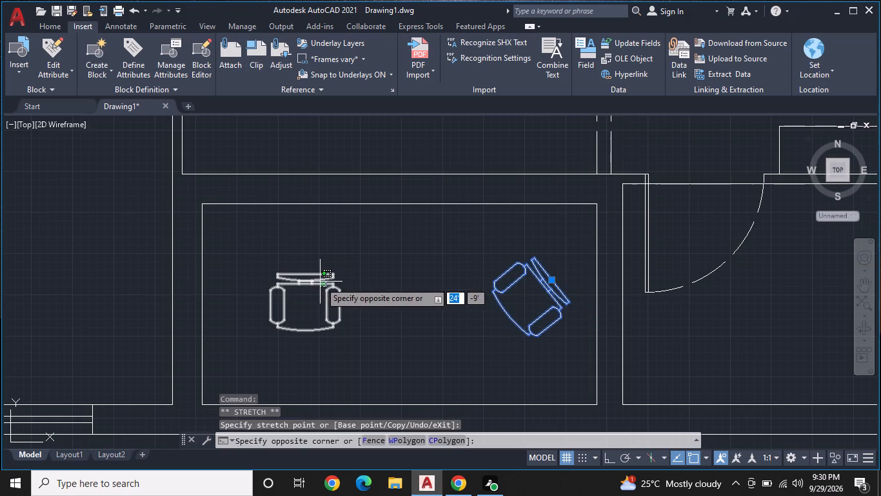
pyautogui.click(306, 274)
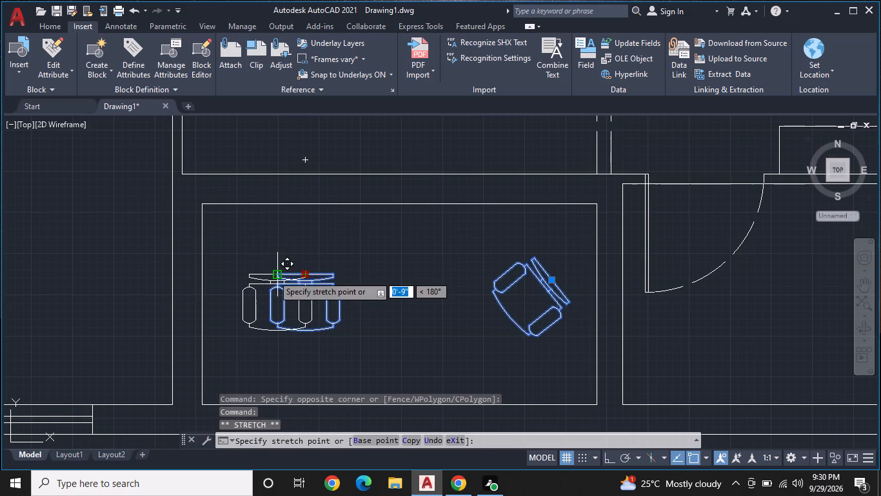
pyautogui.click(273, 275)
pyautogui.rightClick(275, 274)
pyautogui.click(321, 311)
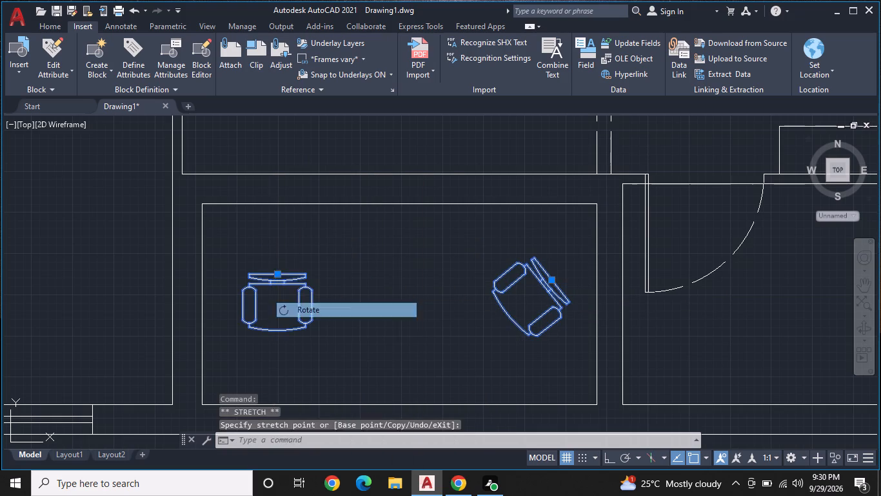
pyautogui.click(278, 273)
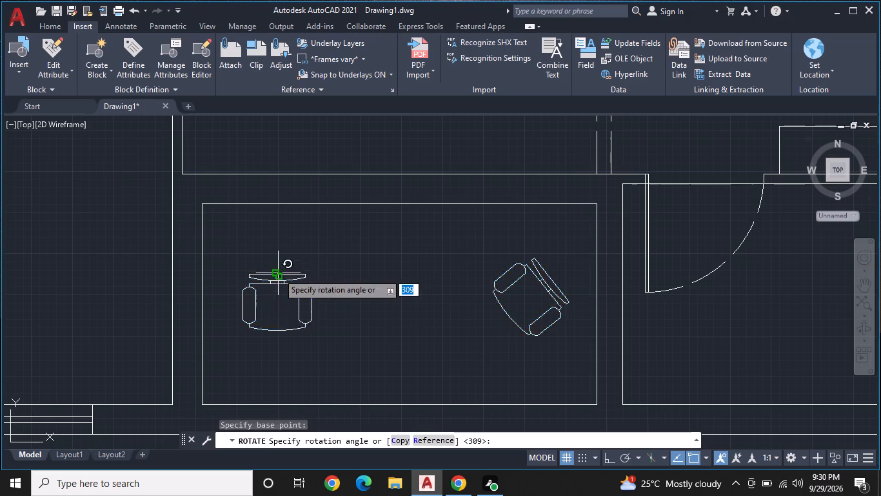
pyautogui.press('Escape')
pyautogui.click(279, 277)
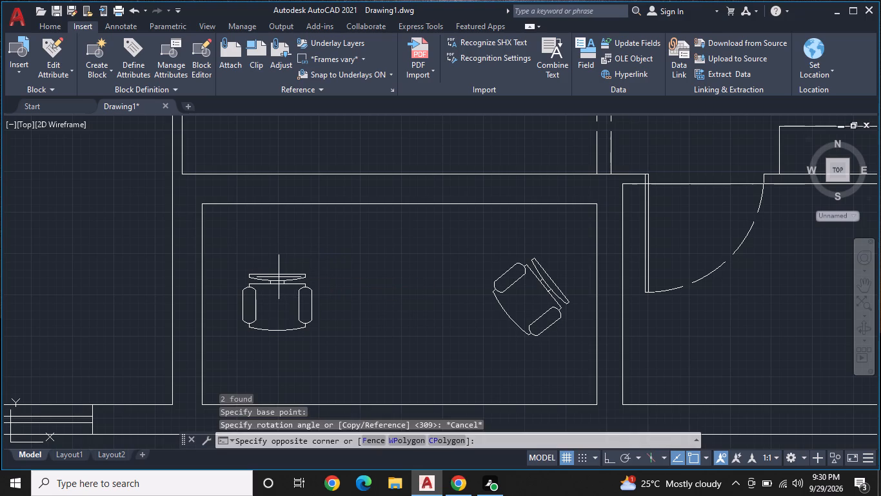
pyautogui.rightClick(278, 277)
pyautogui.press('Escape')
# Rotate only the left armchair by about 54° about the middle of its backrest, so it angles toward the other chair.
pyautogui.click(279, 274)
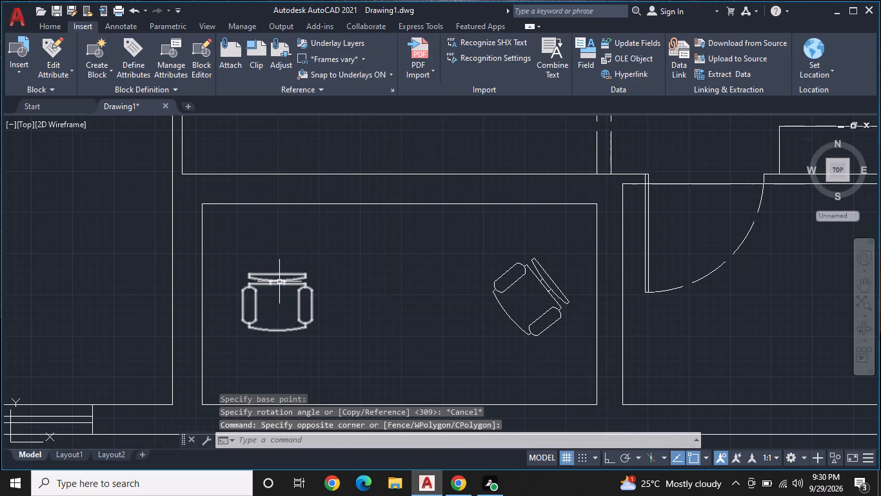
pyautogui.click(279, 282)
pyautogui.rightClick(280, 280)
pyautogui.click(317, 289)
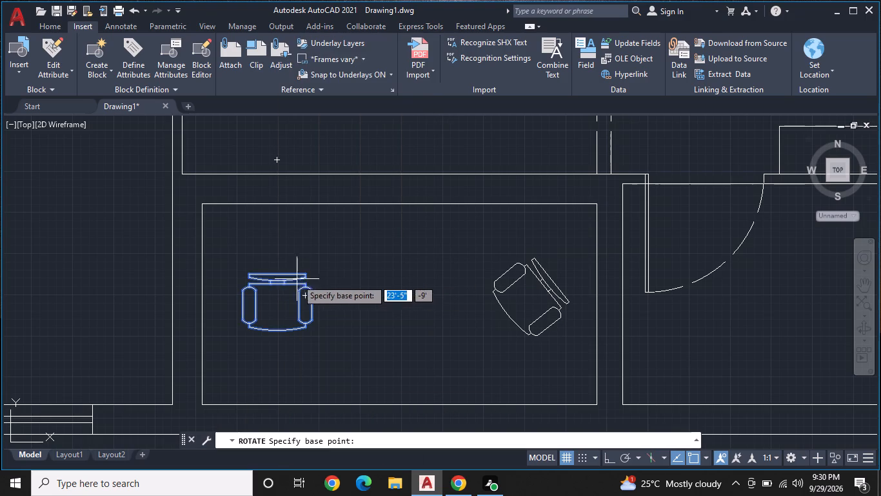
pyautogui.click(278, 270)
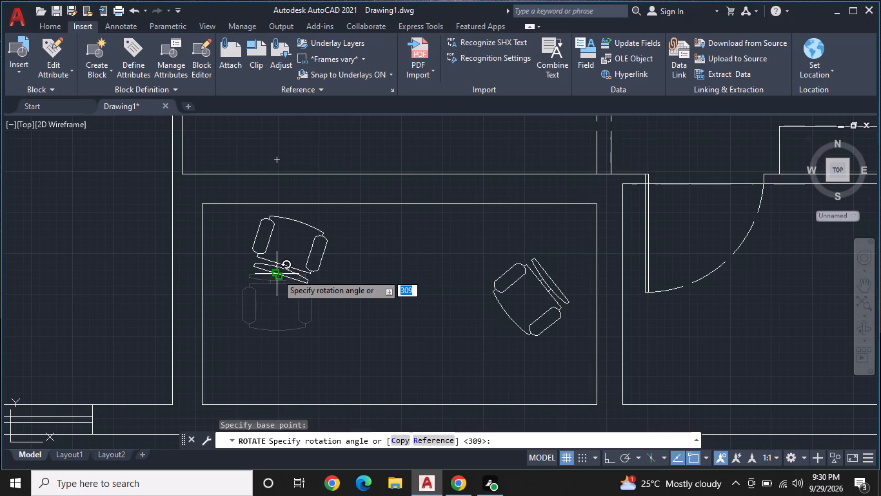
pyautogui.press('F8')
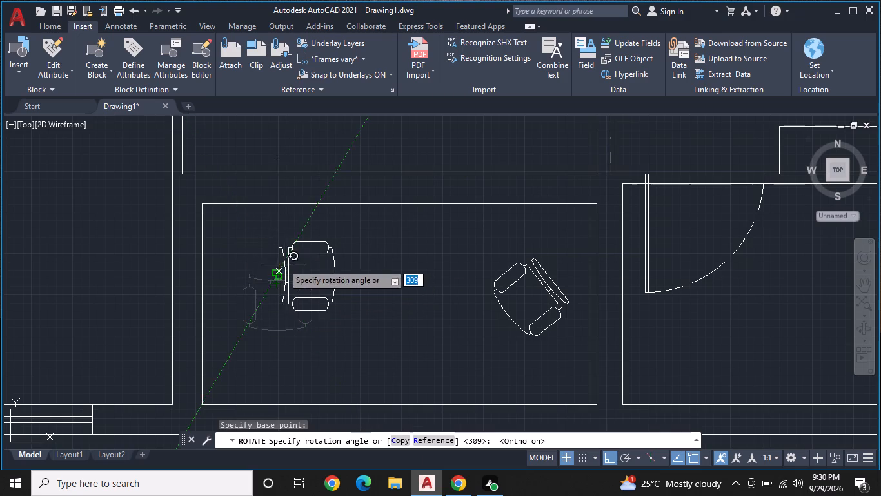
pyautogui.press('F8')
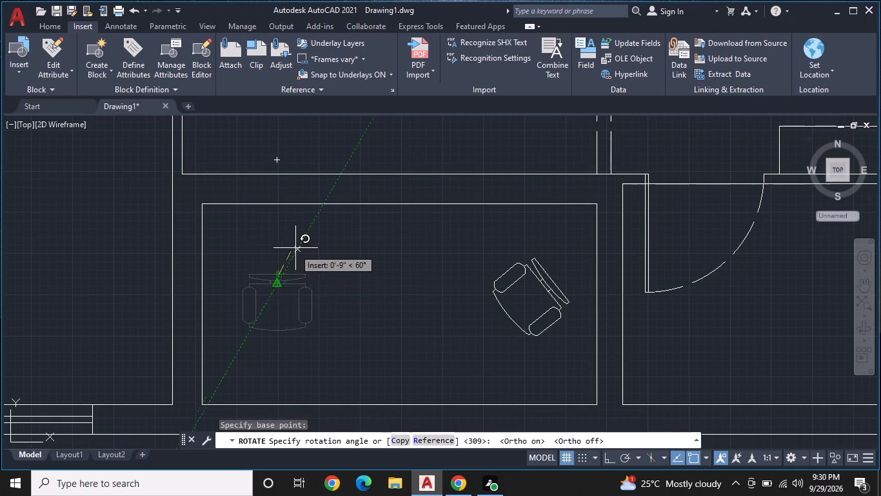
pyautogui.click(299, 246)
# Move the rotated left armchair slightly down and left to balance it with the right armchair.
pyautogui.click(283, 266)
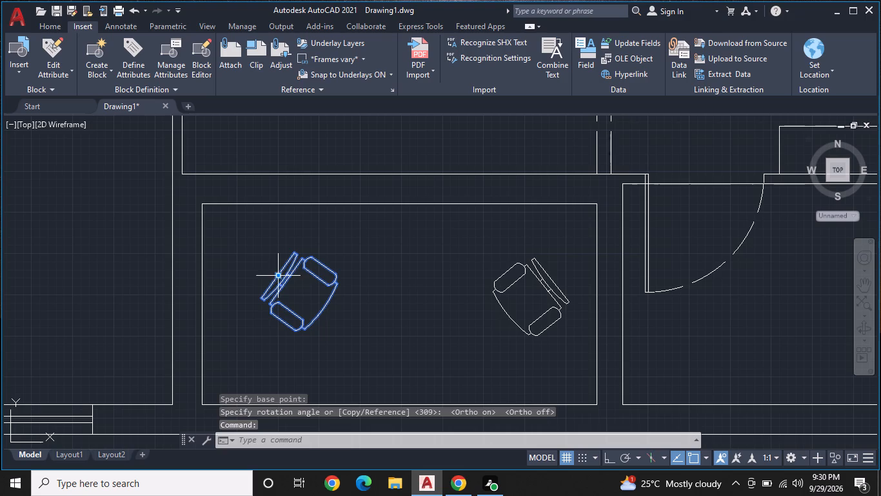
pyautogui.click(279, 275)
pyautogui.click(261, 292)
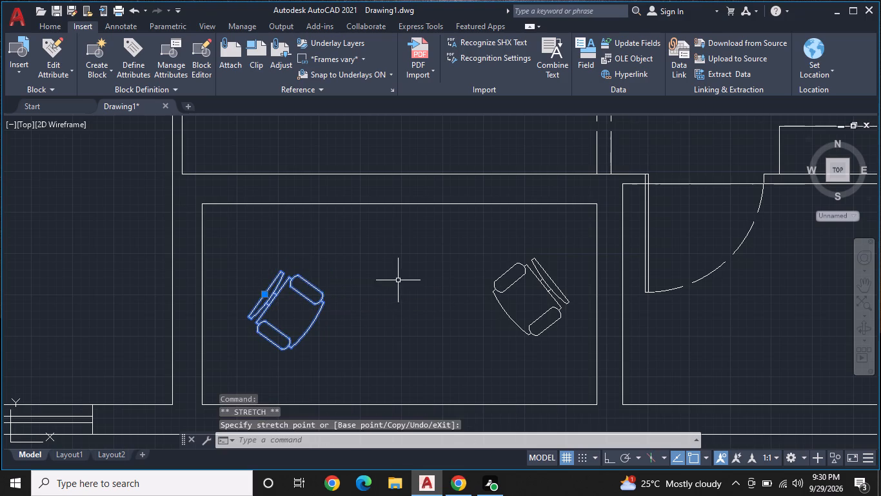
pyautogui.press('Escape')
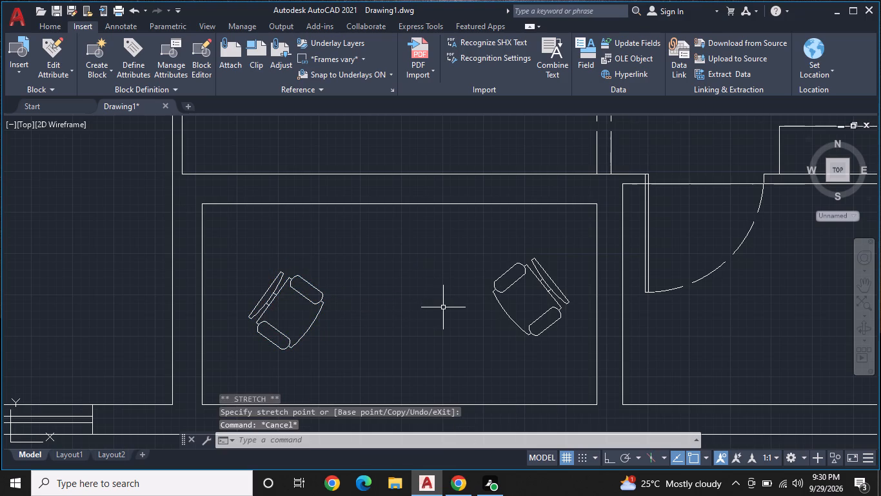
# Rotate the bed in the upper-right bedroom 90° counterclockwise about its upper-left corner, so the pillows are on the left.
pyautogui.moveTo(444, 307); pyautogui.dragTo(344, 383, button='middle')
pyautogui.scroll(-1, 325, 376)
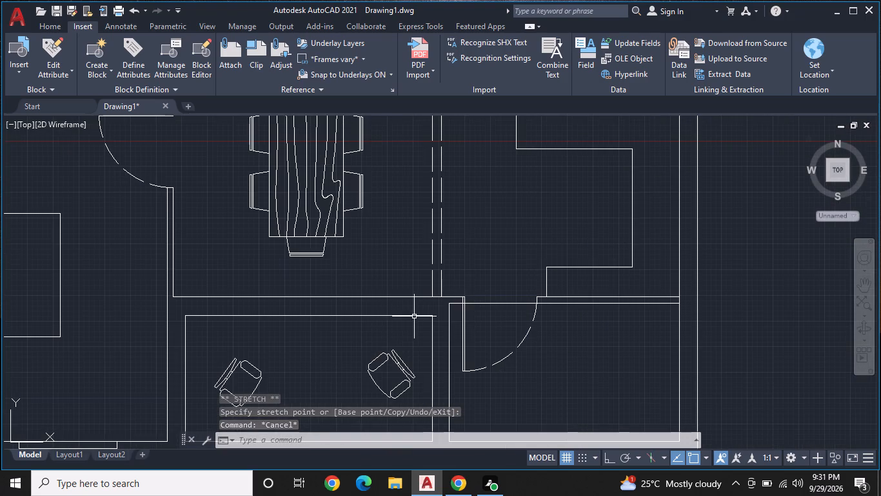
pyautogui.moveTo(473, 298); pyautogui.dragTo(385, 372, button='middle')
pyautogui.scroll(-1, 427, 304)
pyautogui.moveTo(445, 273); pyautogui.dragTo(415, 397, button='middle')
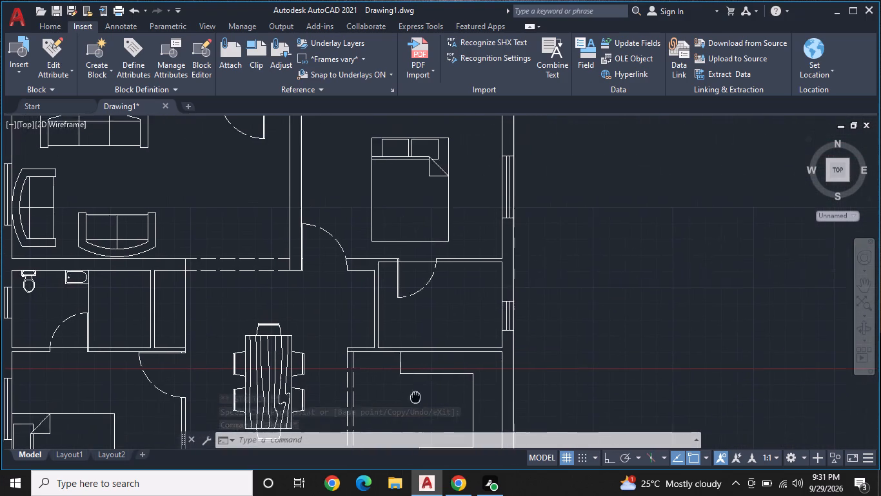
pyautogui.moveTo(446, 229); pyautogui.dragTo(435, 326, button='middle')
pyautogui.scroll(1, 404, 249)
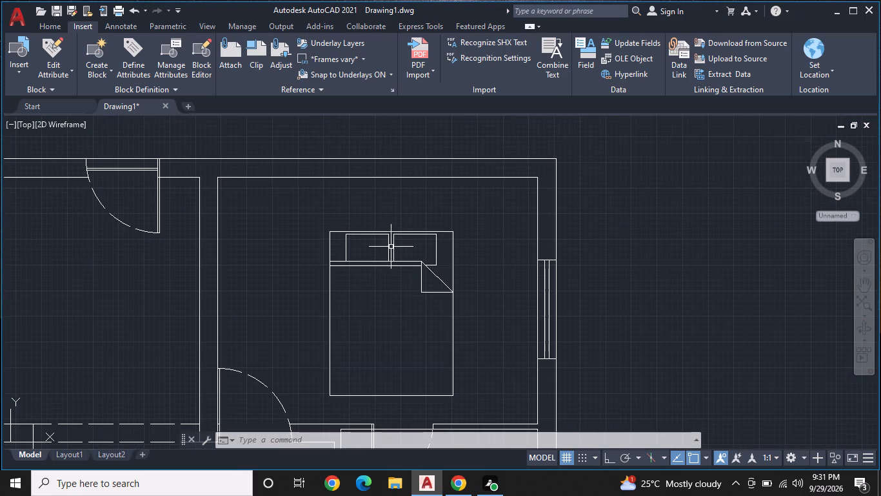
pyautogui.click(391, 247)
pyautogui.click(383, 248)
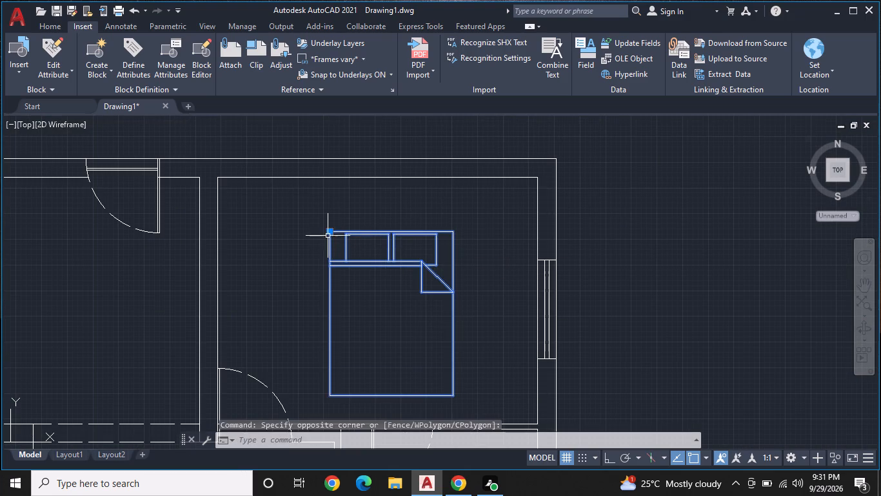
pyautogui.rightClick(353, 238)
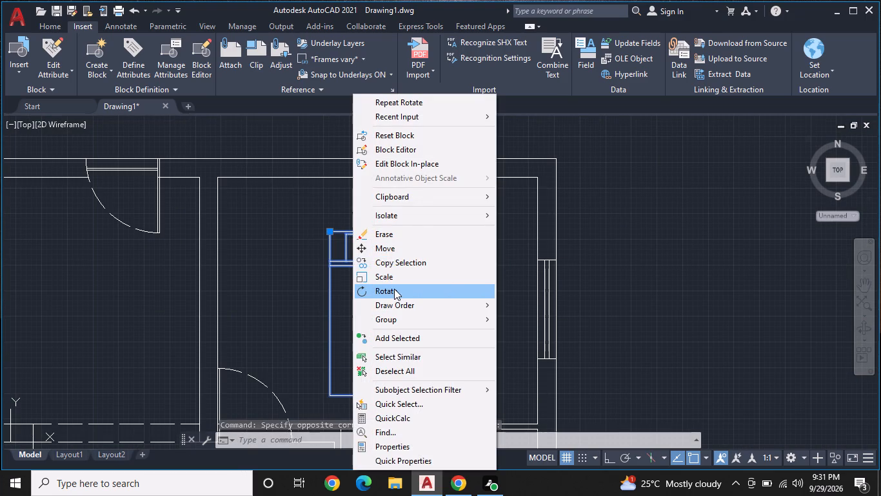
pyautogui.click(394, 289)
pyautogui.click(330, 231)
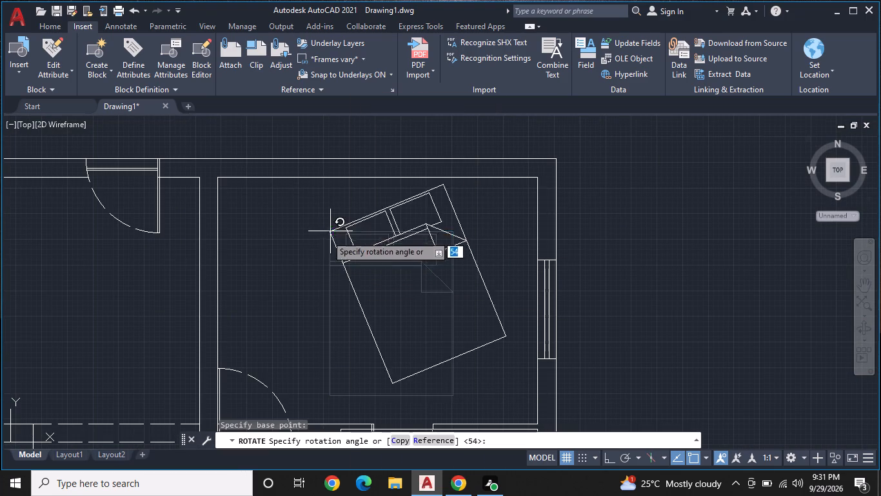
pyautogui.press('F8')
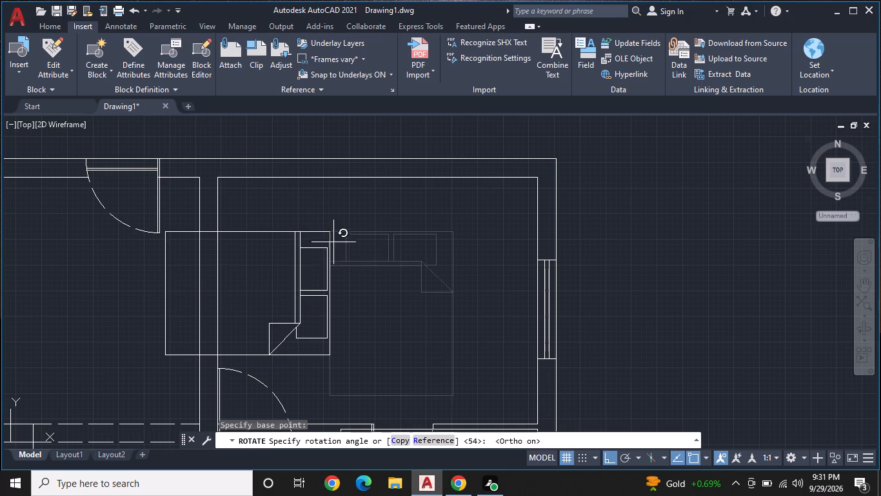
pyautogui.click(340, 212)
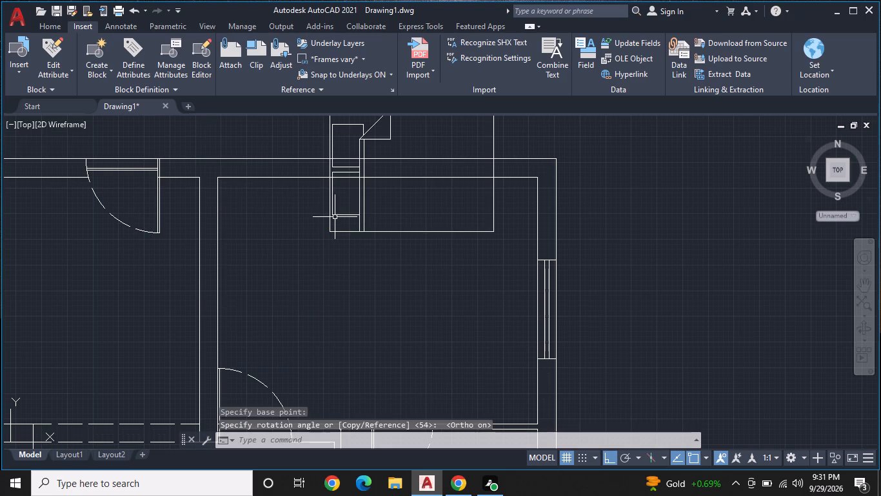
# Move the rotated bed into the upper-right bedroom, with its headboard against the room's left wall, just above the door.
pyautogui.click(335, 214)
pyautogui.click(326, 231)
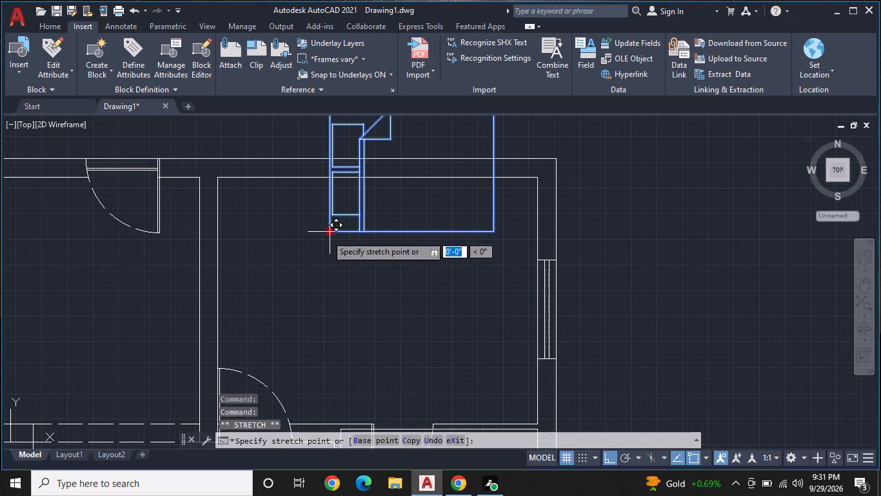
pyautogui.press('F8')
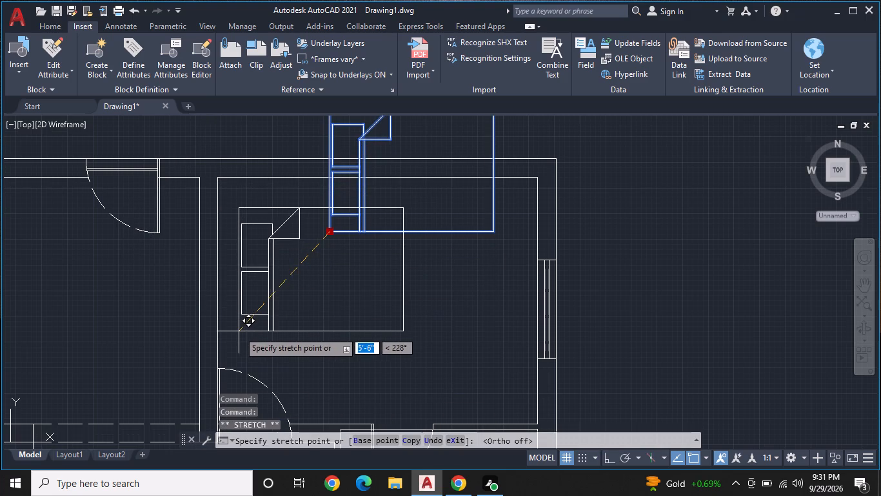
pyautogui.moveTo(248, 336); pyautogui.dragTo(279, 338, button='middle')
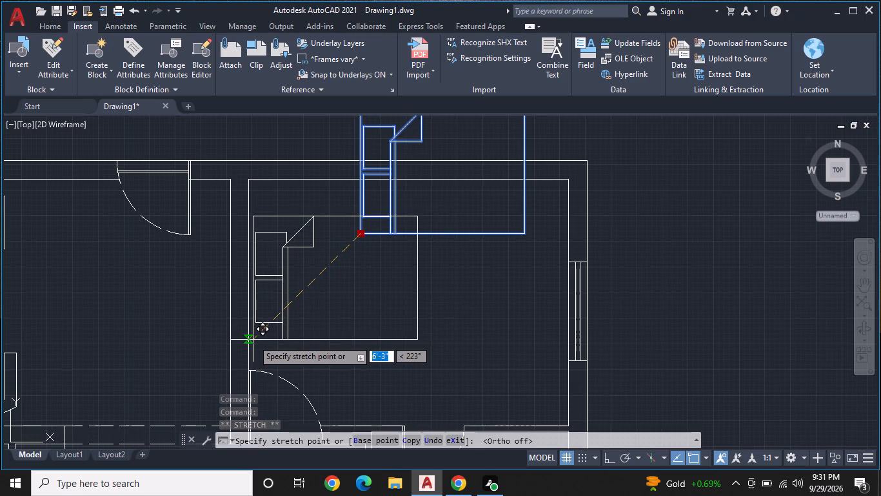
pyautogui.click(250, 341)
pyautogui.press('Escape')
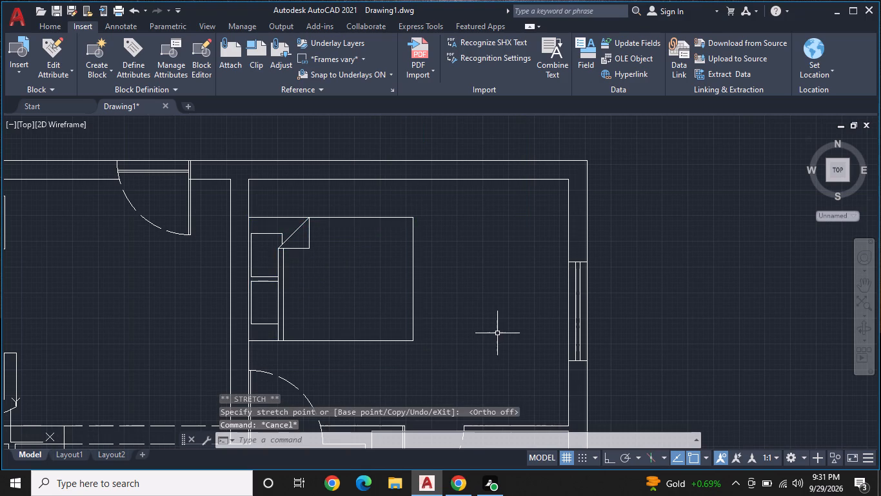
# Draw a vertical line across the small room below that bedroom, from upper to lower wall, between the door opening and the window wall.
pyautogui.scroll(-1, 511, 336)
pyautogui.moveTo(510, 336); pyautogui.dragTo(509, 293, button='middle')
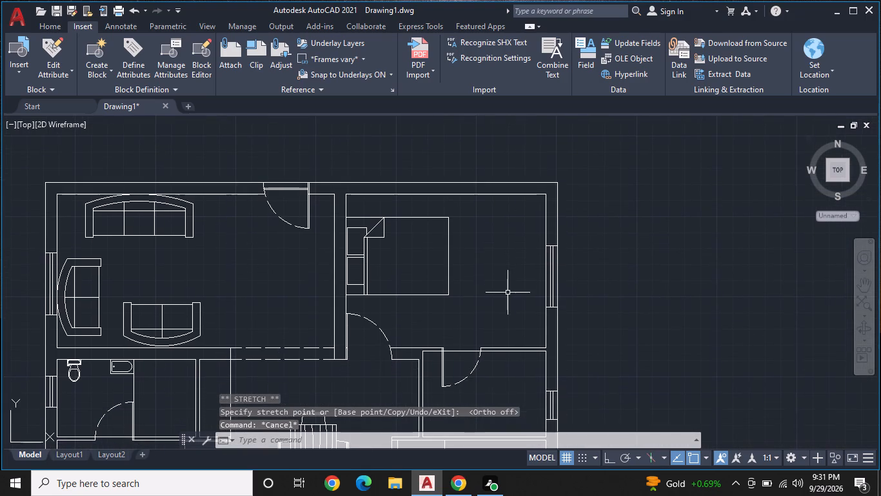
pyautogui.moveTo(504, 313); pyautogui.dragTo(486, 232, button='middle')
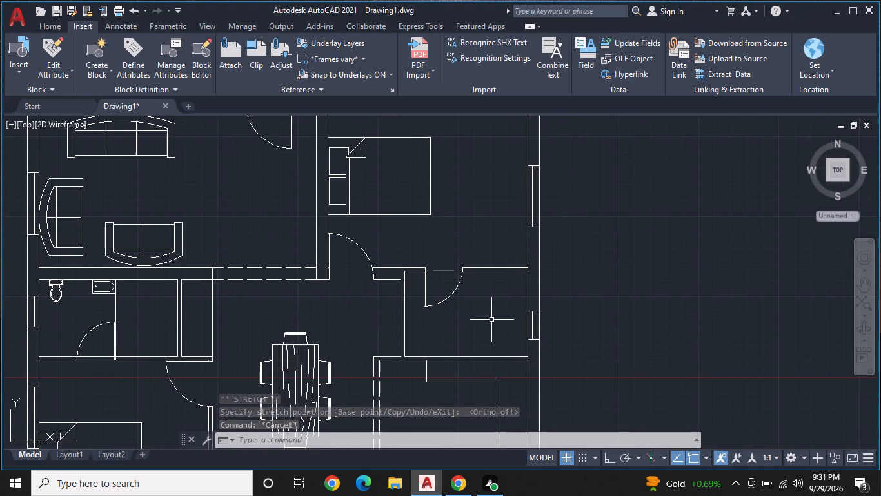
pyautogui.click(61, 23)
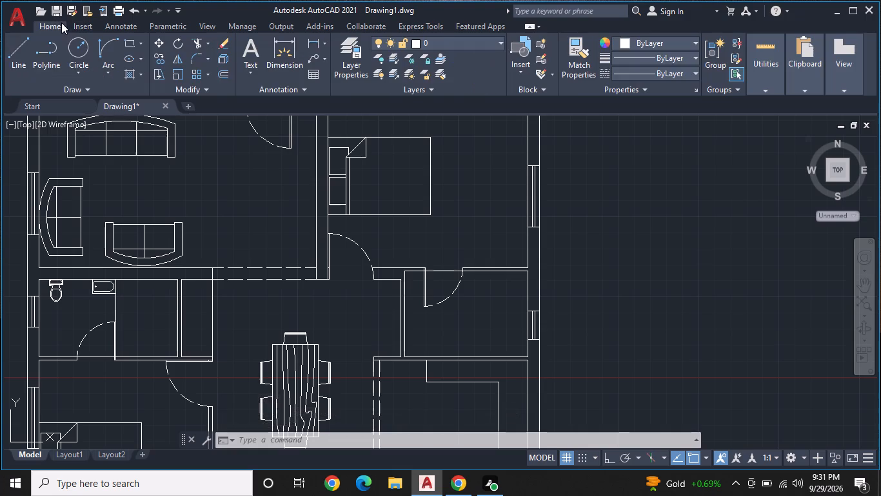
pyautogui.moveTo(10, 45); pyautogui.dragTo(39, 59)
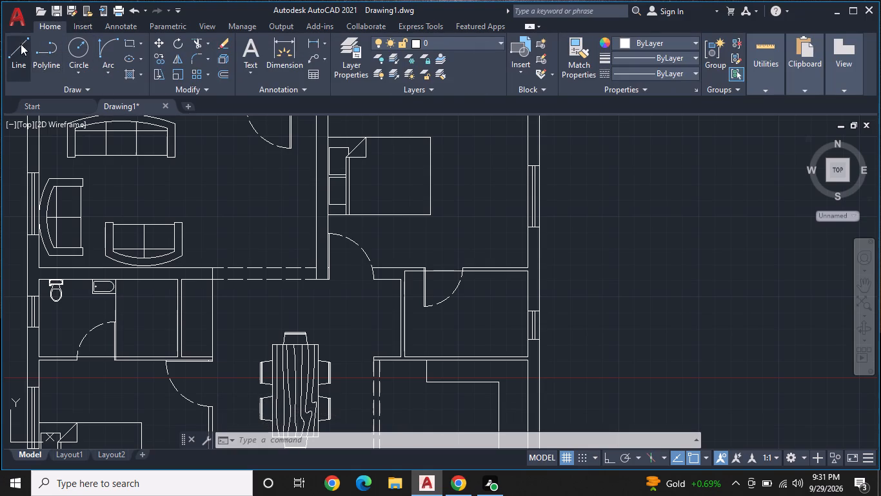
pyautogui.click(16, 43)
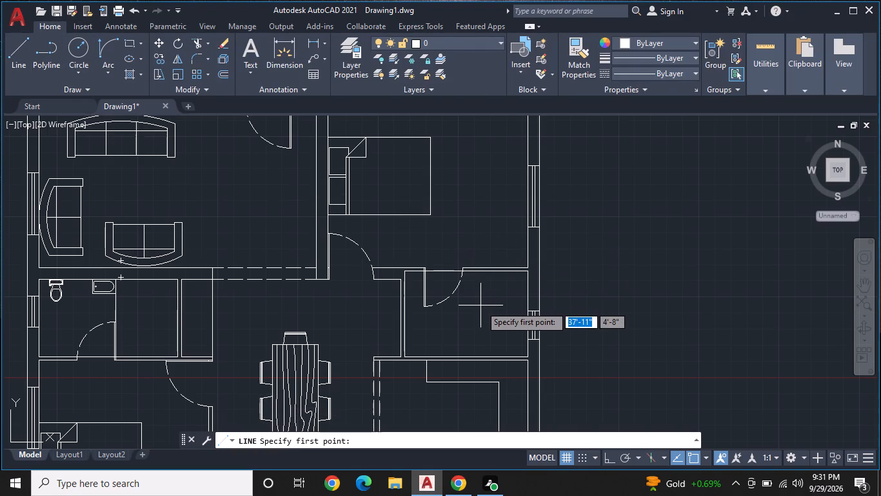
pyautogui.scroll(1, 480, 305)
pyautogui.moveTo(480, 305); pyautogui.dragTo(484, 277, button='middle')
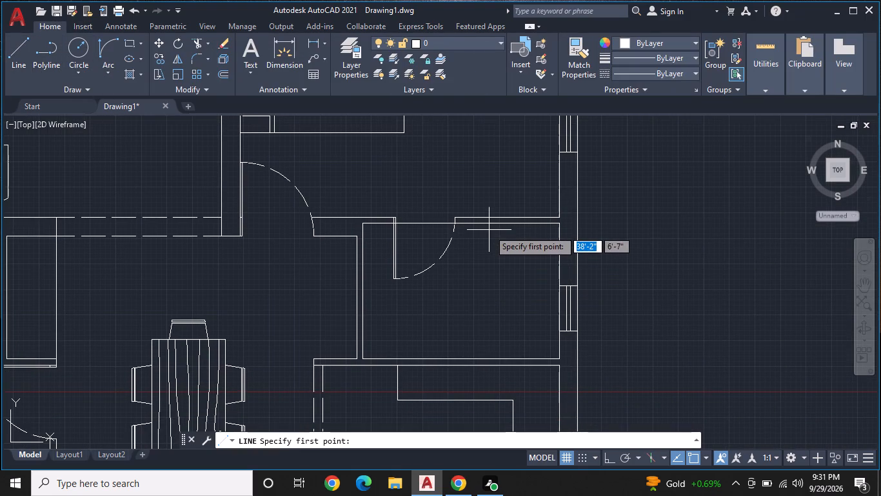
pyautogui.click(498, 225)
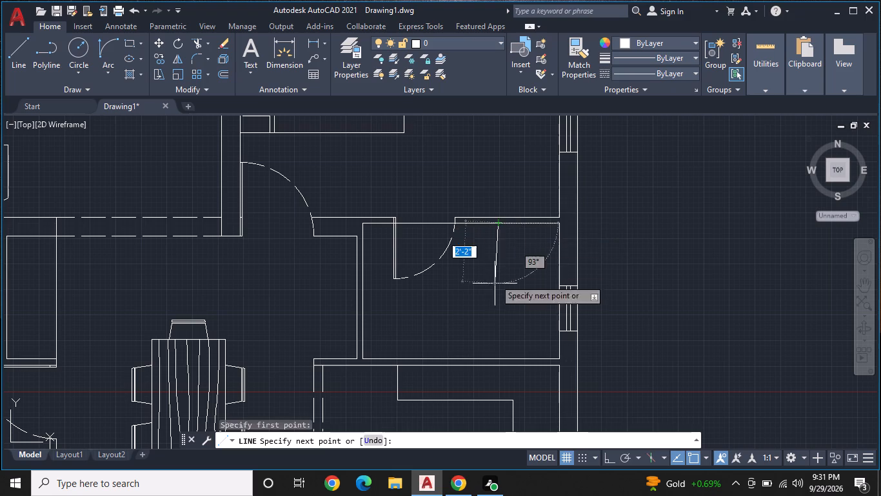
pyautogui.press('F8')
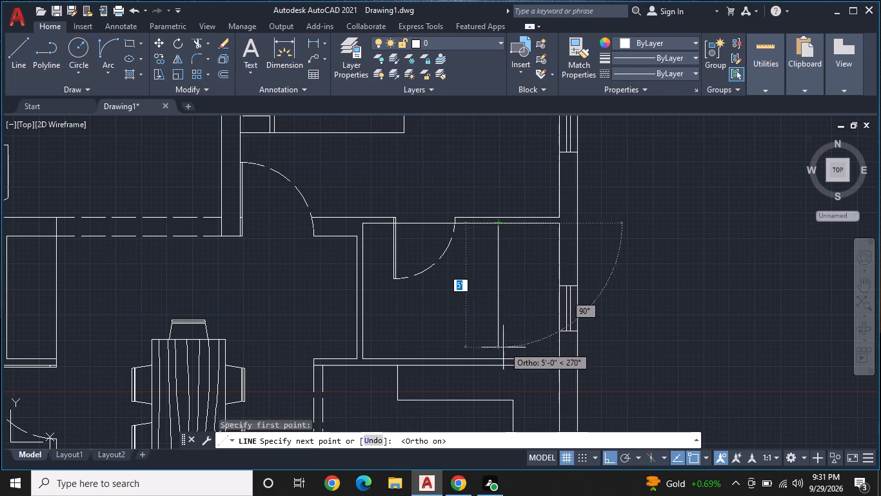
pyautogui.click(498, 355)
pyautogui.press('Escape')
# Draw a stove rectangle about 1'-11" by 2'-8" on the kitchen counter, between the counter's front edge and the right wall.
pyautogui.moveTo(519, 319); pyautogui.dragTo(573, 242, button='middle')
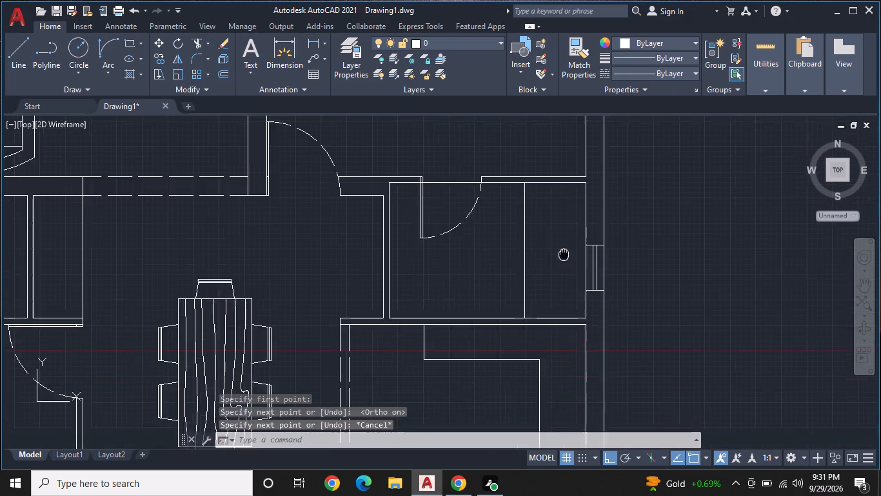
pyautogui.moveTo(573, 242); pyautogui.dragTo(580, 231, button='middle')
pyautogui.moveTo(573, 307); pyautogui.dragTo(561, 212, button='middle')
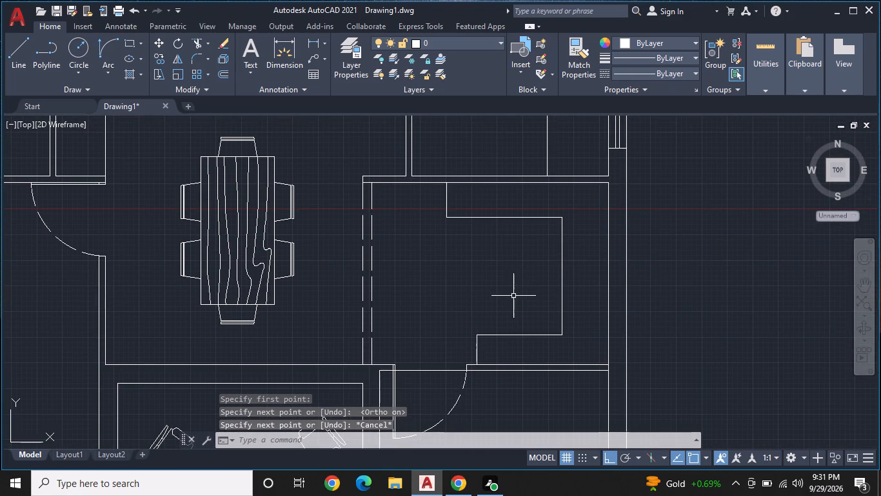
pyautogui.moveTo(539, 293); pyautogui.dragTo(375, 284, button='middle')
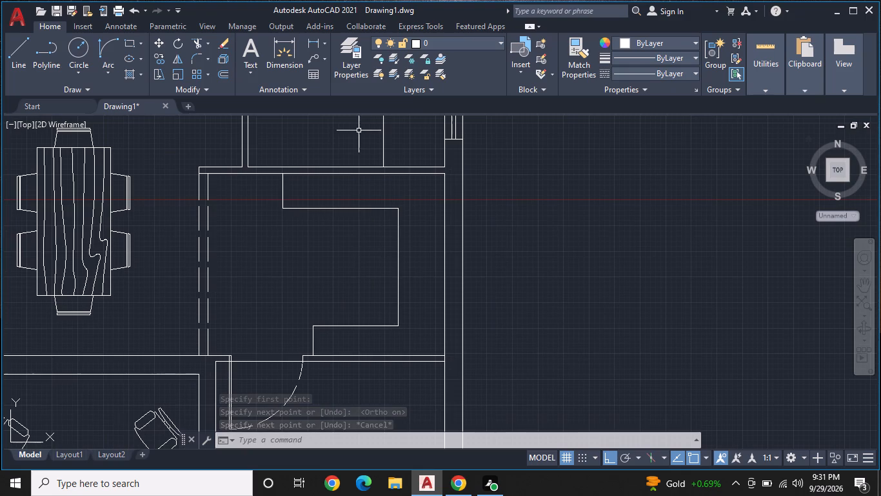
pyautogui.click(130, 43)
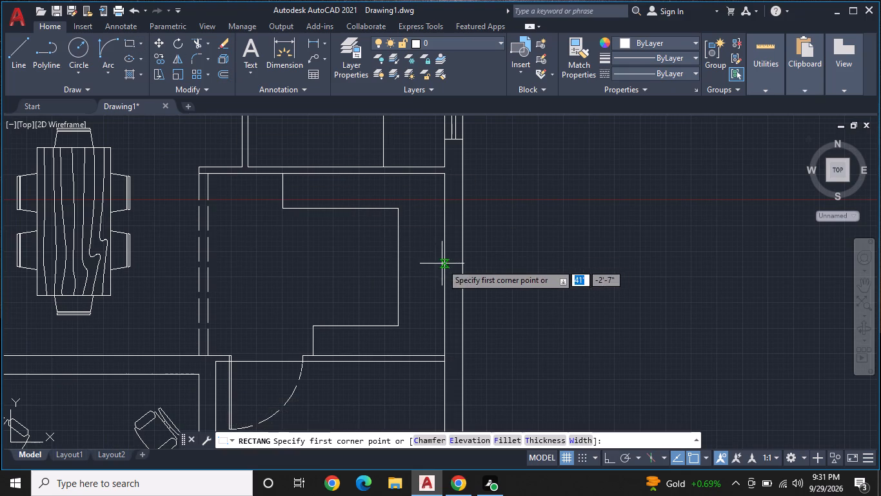
pyautogui.click(400, 239)
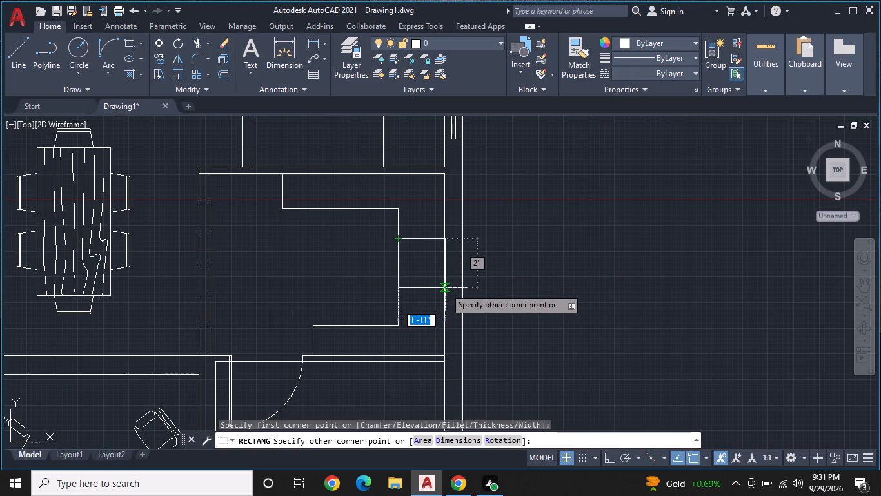
pyautogui.click(445, 305)
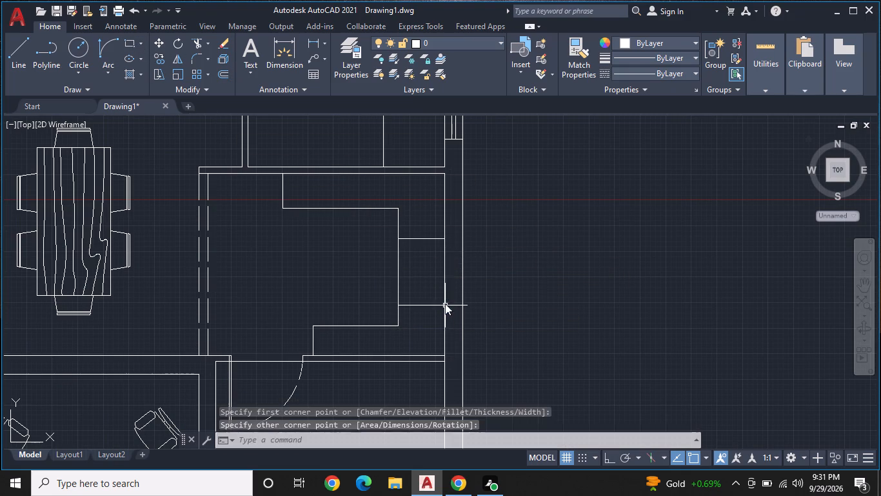
pyautogui.press('Escape')
# Draw a burner circle in the upper half of the stove rectangle, about midway across its width.
pyautogui.scroll(2, 420, 260)
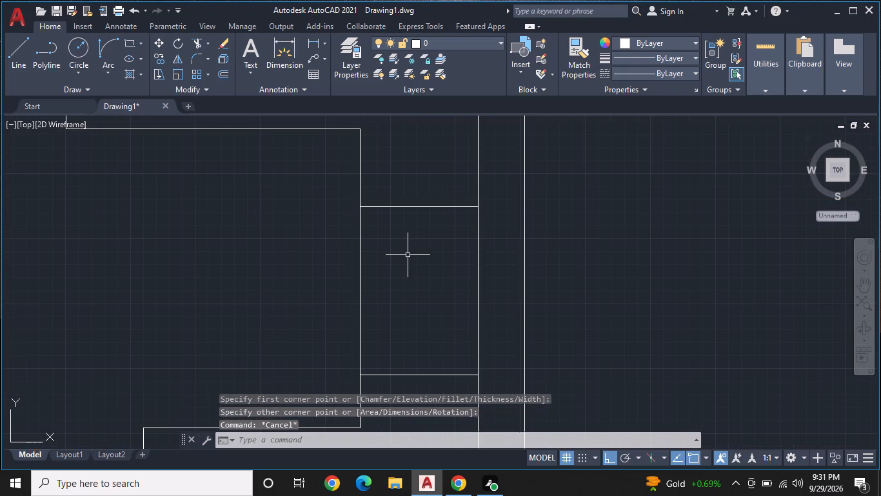
pyautogui.press('c')
pyautogui.press('space')
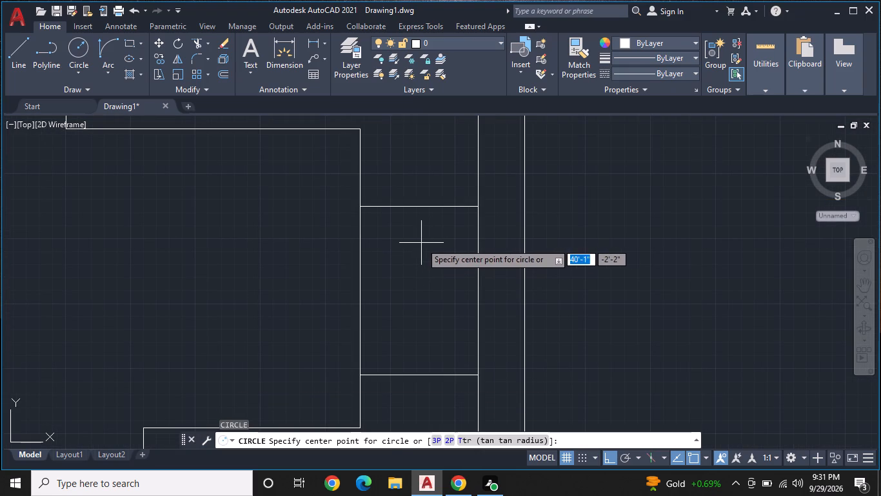
pyautogui.click(421, 243)
pyautogui.click(437, 265)
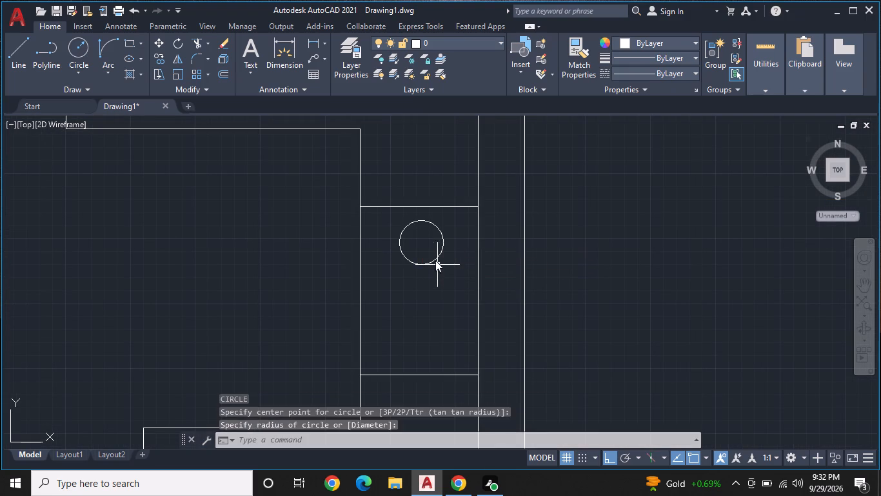
# Move the burner circle slightly down within the upper half of the stove rectangle.
pyautogui.click(435, 260)
pyautogui.click(421, 242)
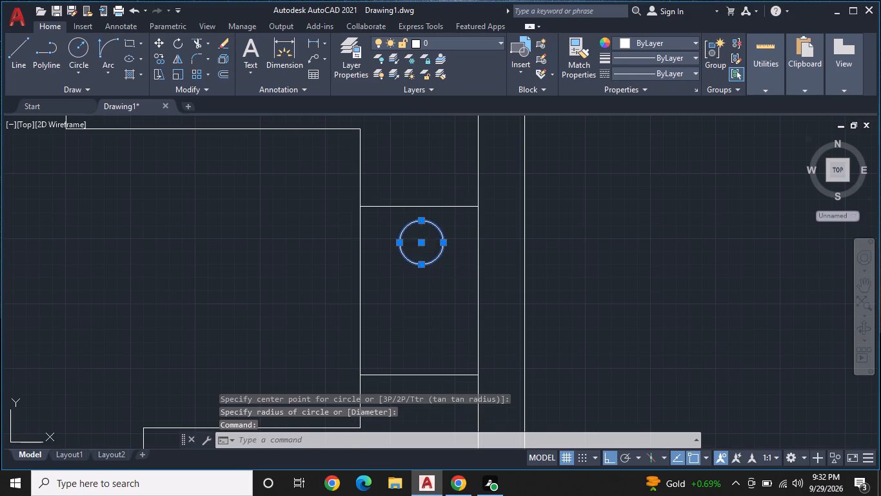
pyautogui.click(422, 258)
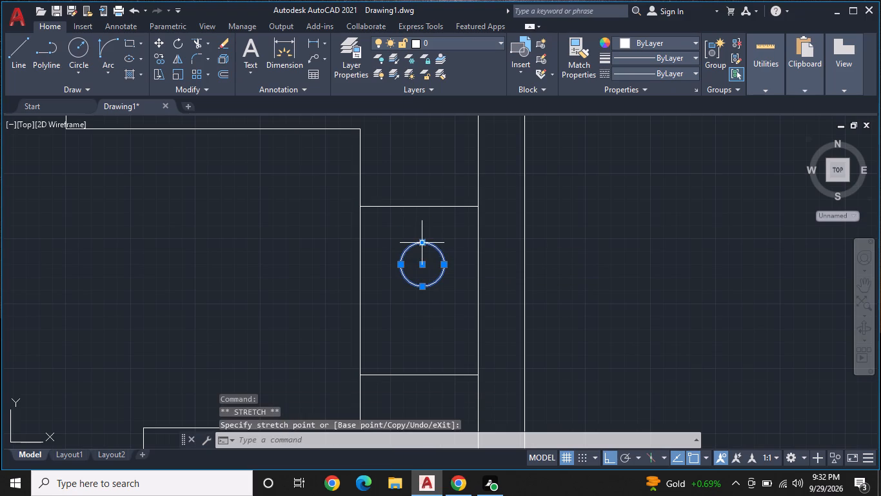
pyautogui.click(422, 263)
pyautogui.click(422, 251)
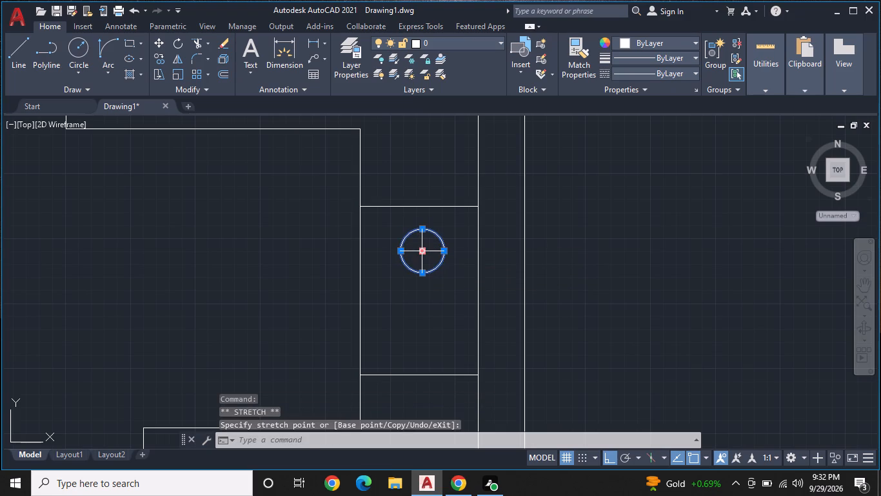
# Copy the burner circle about 2" horizontally to the right so the two circles overlap.
pyautogui.rightClick(424, 251)
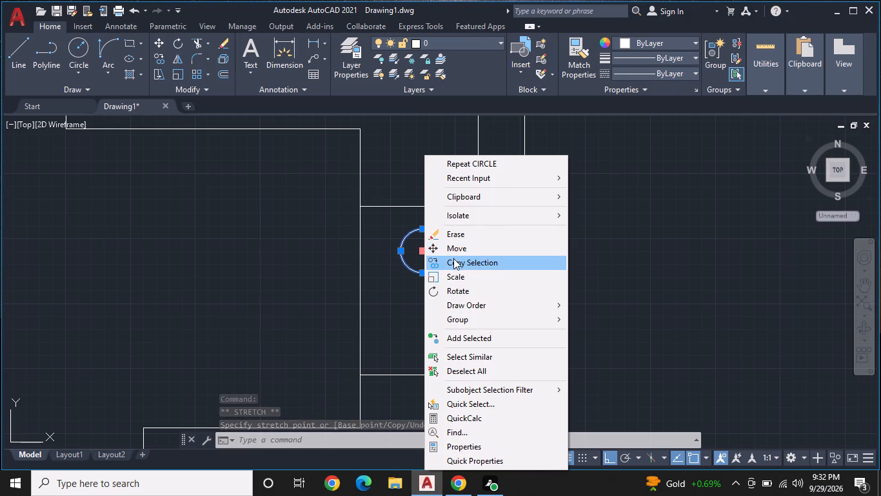
pyautogui.click(453, 260)
pyautogui.click(424, 252)
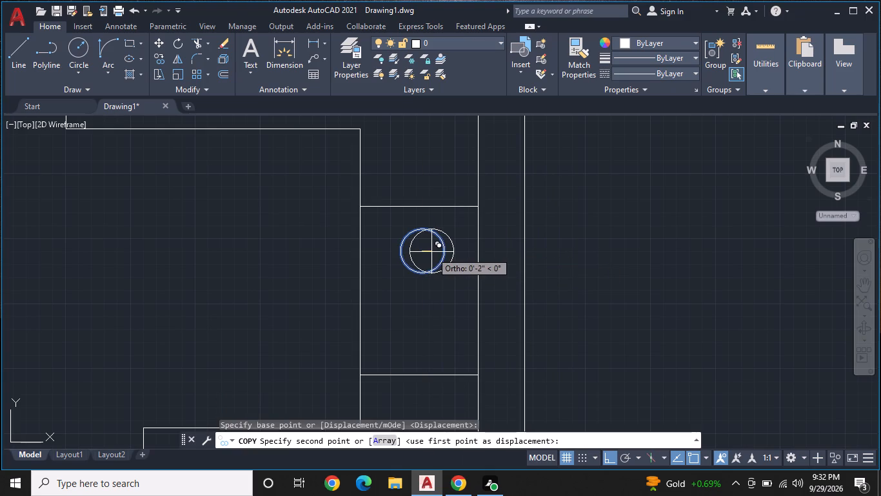
pyautogui.click(431, 252)
pyautogui.press('space')
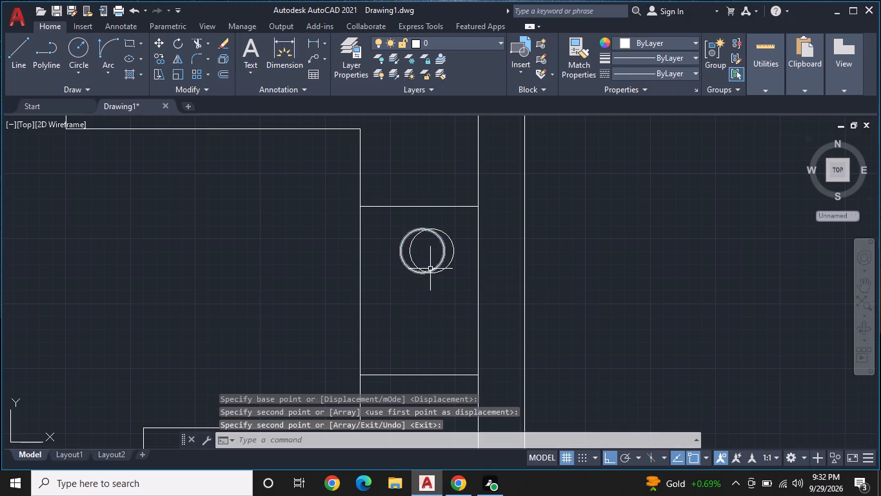
# Copy both overlapping burner circles about 1'-3" straight down into the lower half of the stove rectangle.
pyautogui.click(428, 271)
pyautogui.click(415, 273)
pyautogui.rightClick(415, 273)
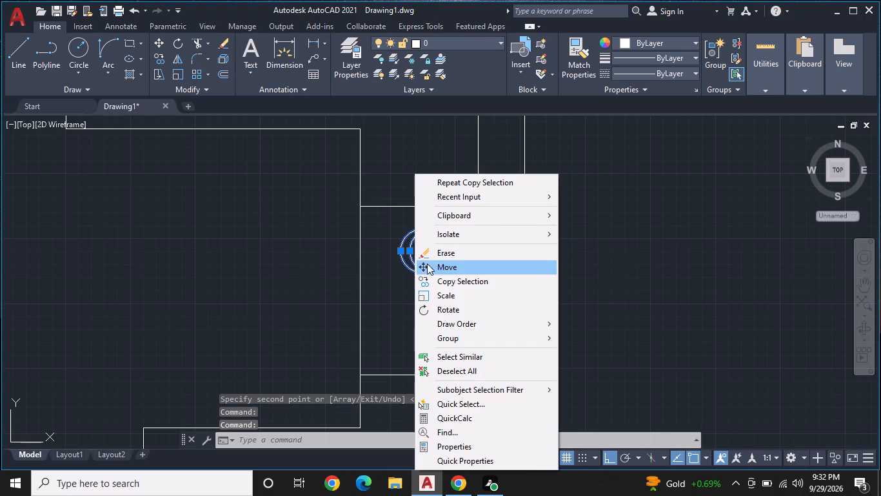
pyautogui.click(450, 282)
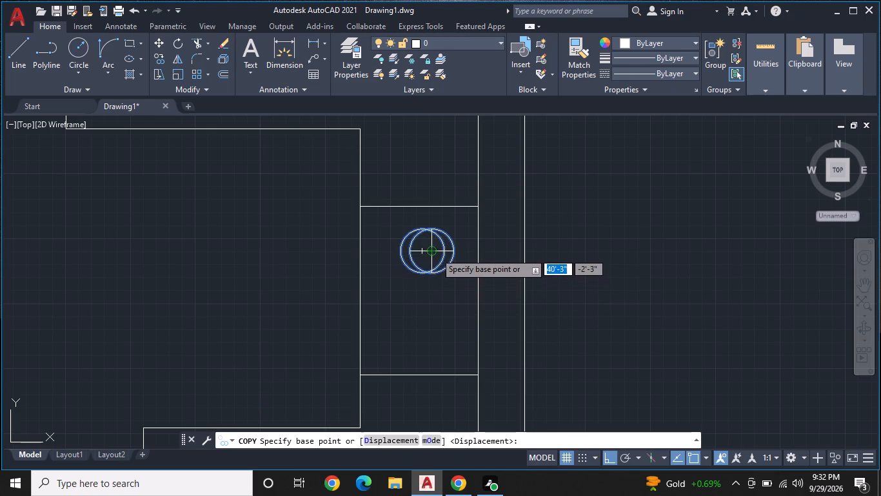
pyautogui.click(435, 253)
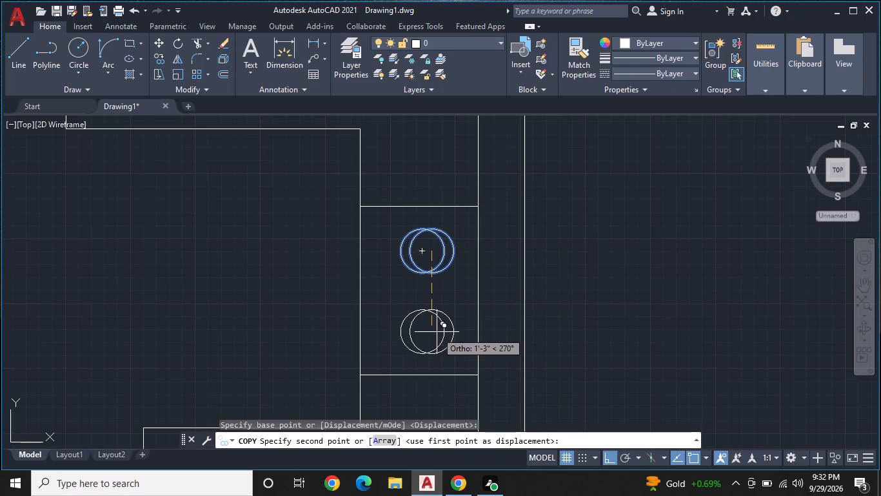
pyautogui.click(437, 332)
pyautogui.press('space')
# Draw a vertical line about 2'-8" long across the stove rectangle, between its left edge and the burners.
pyautogui.moveTo(437, 291); pyautogui.dragTo(503, 257, button='middle')
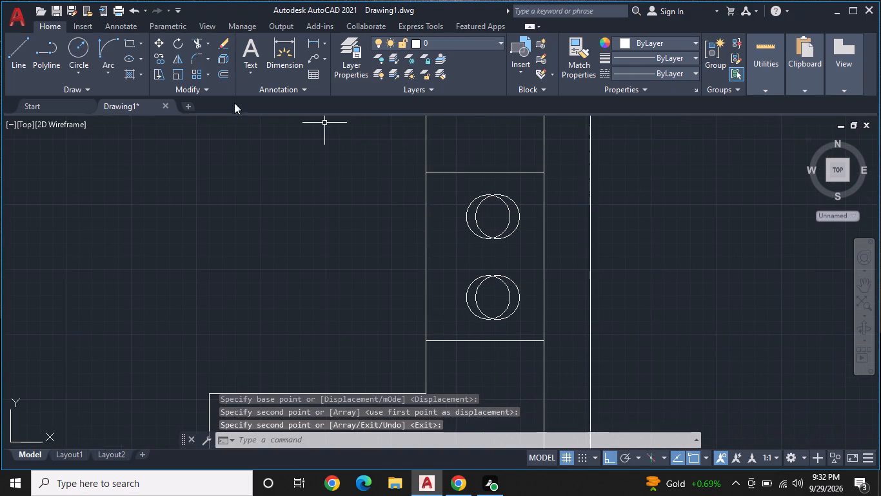
pyautogui.click(19, 57)
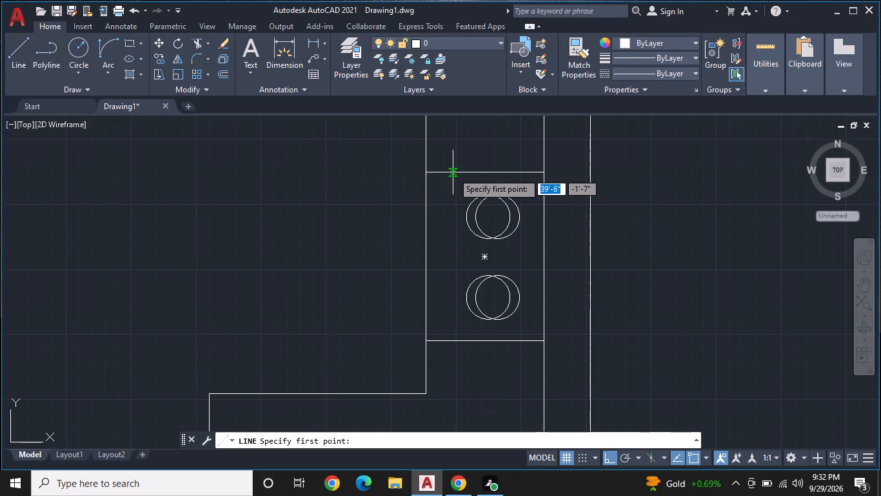
pyautogui.click(453, 172)
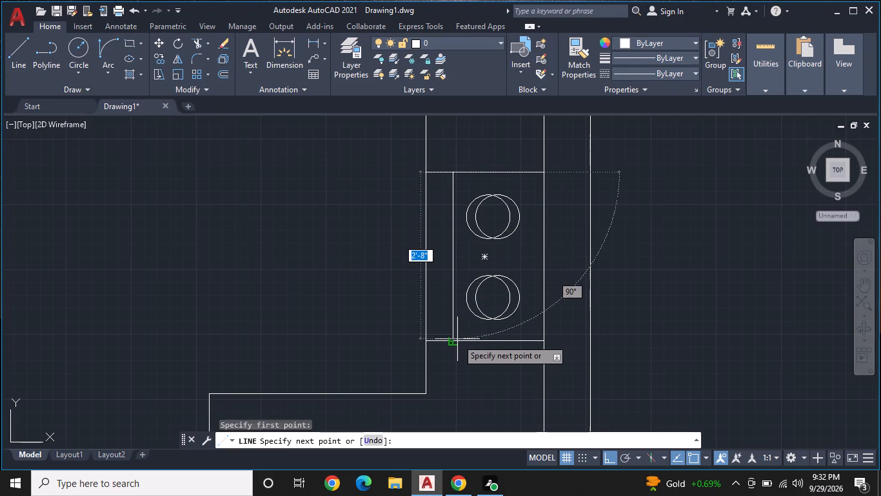
pyautogui.click(454, 341)
pyautogui.press('space')
# Draw a knob circle of about 2" radius in the upper part of the stove's narrow control strip.
pyautogui.scroll(1, 448, 245)
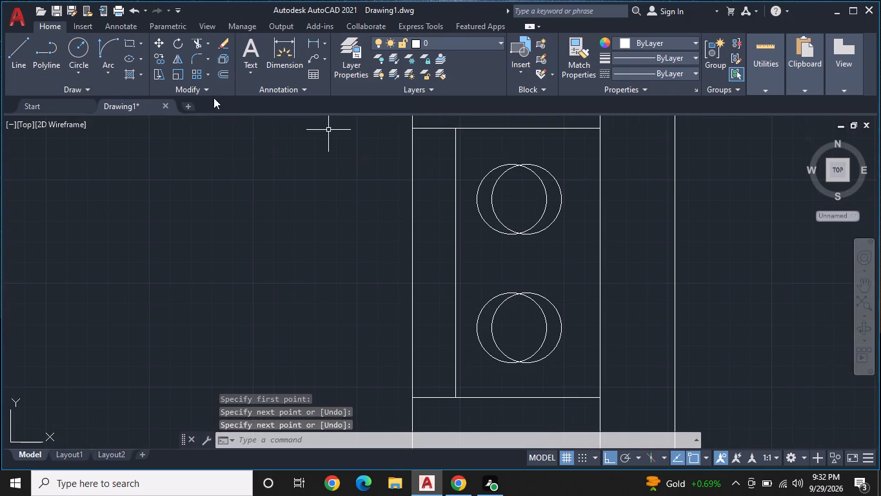
pyautogui.write('C')
pyautogui.press('space')
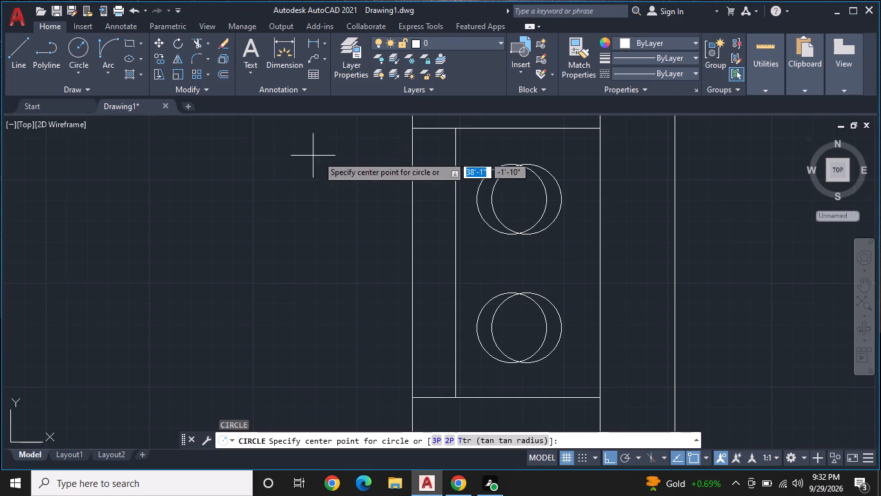
pyautogui.moveTo(427, 180); pyautogui.dragTo(432, 188)
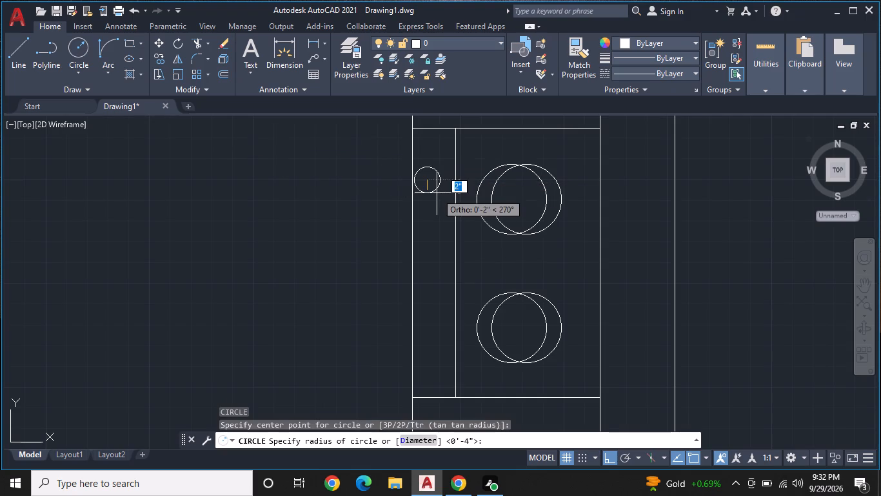
pyautogui.click(437, 192)
# Copy the knob circle about 1" horizontally toward the burners so the two circles overlap.
pyautogui.scroll(2, 437, 187)
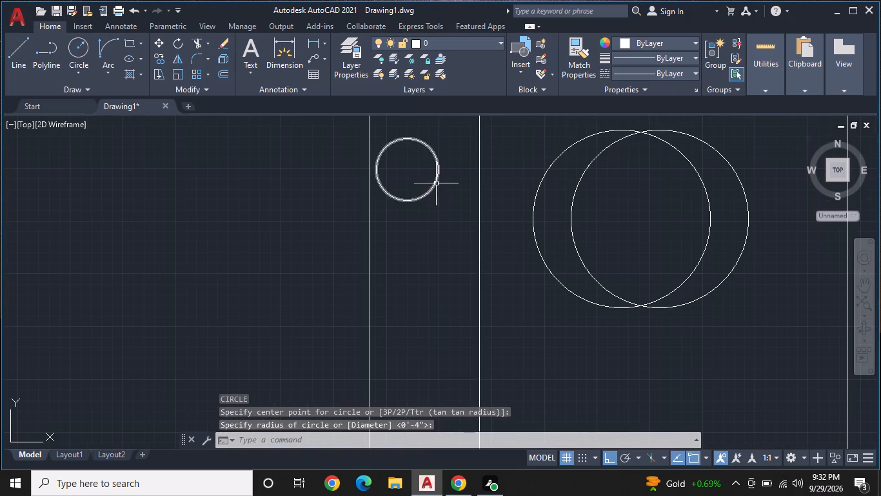
pyautogui.click(436, 182)
pyautogui.rightClick(435, 182)
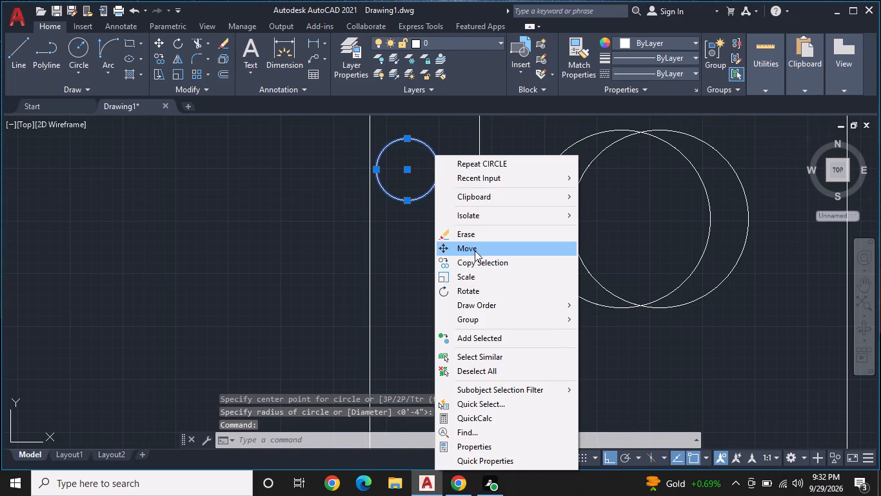
pyautogui.click(475, 258)
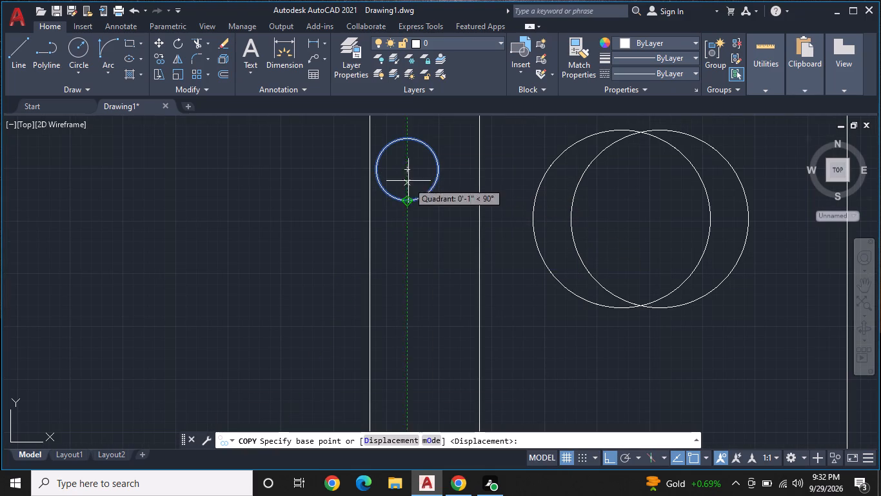
pyautogui.click(408, 173)
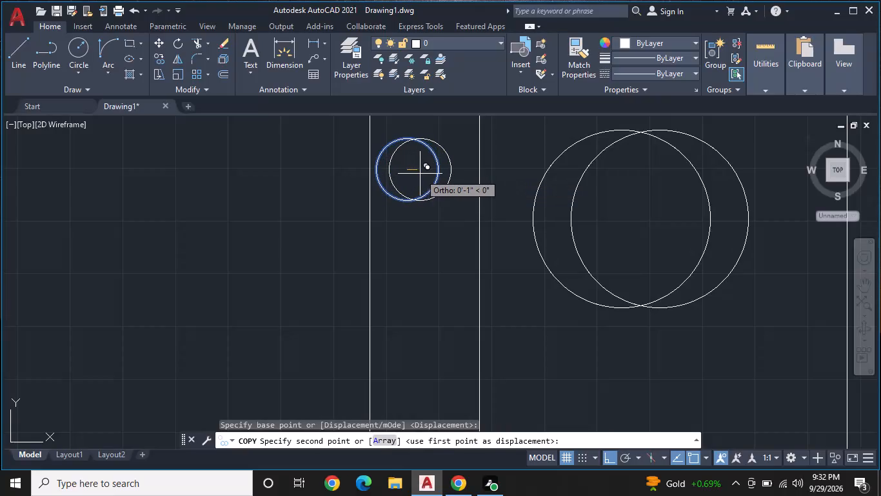
pyautogui.click(420, 174)
pyautogui.press('space')
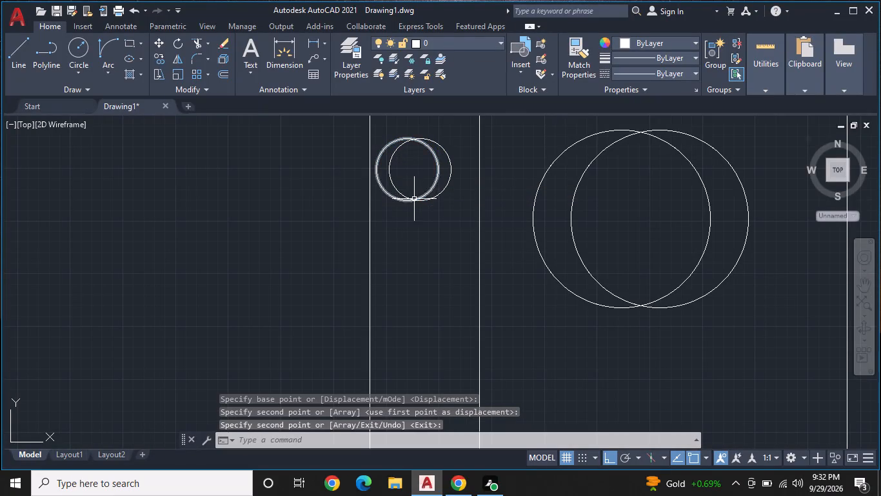
# Copy both overlapping knob circles about 1'-5" straight down the control strip, beside the lower burner.
pyautogui.click(413, 201)
pyautogui.click(398, 200)
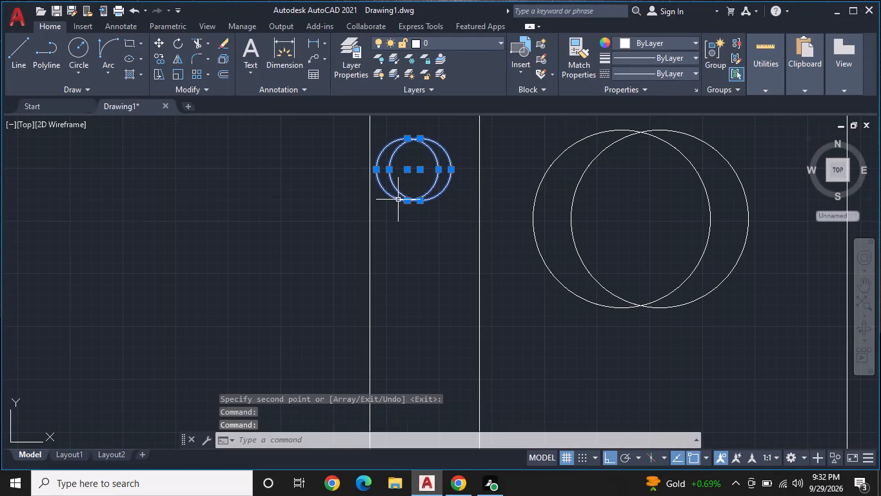
pyautogui.click(421, 171)
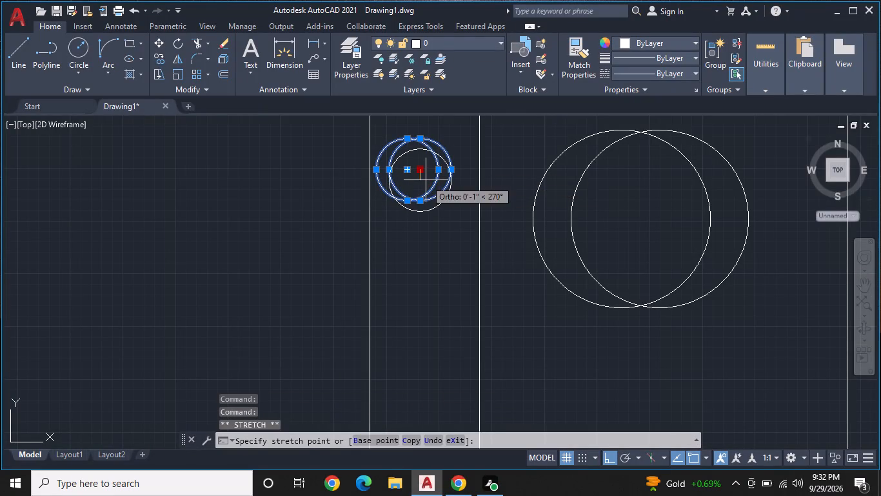
pyautogui.press('Escape')
pyautogui.rightClick(426, 178)
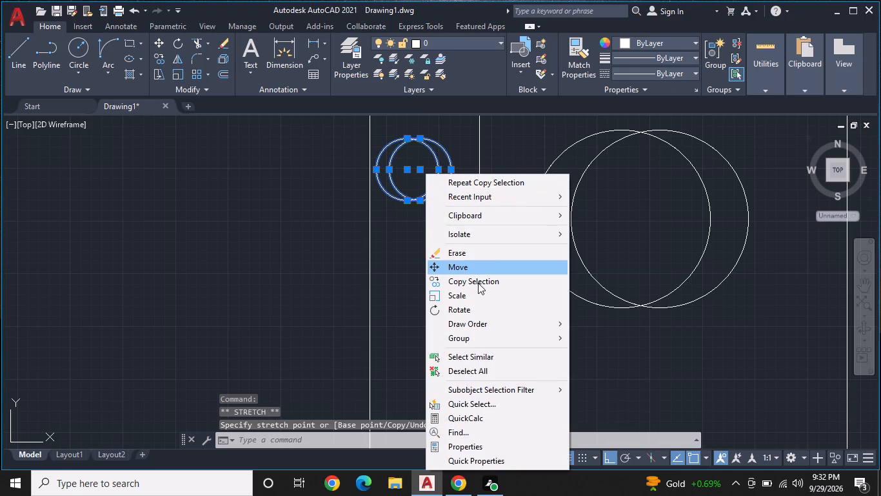
pyautogui.click(478, 283)
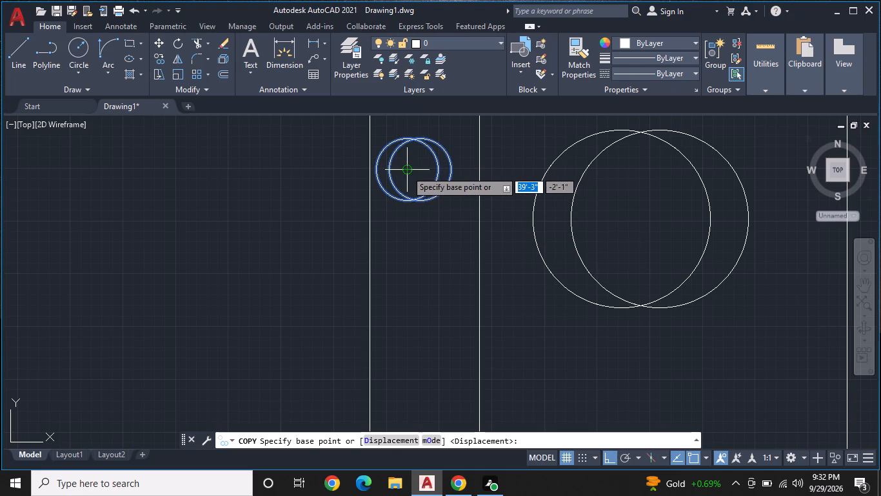
pyautogui.moveTo(406, 170); pyautogui.dragTo(406, 180)
pyautogui.moveTo(406, 262); pyautogui.dragTo(412, 198, button='middle')
pyautogui.scroll(-1, 413, 207)
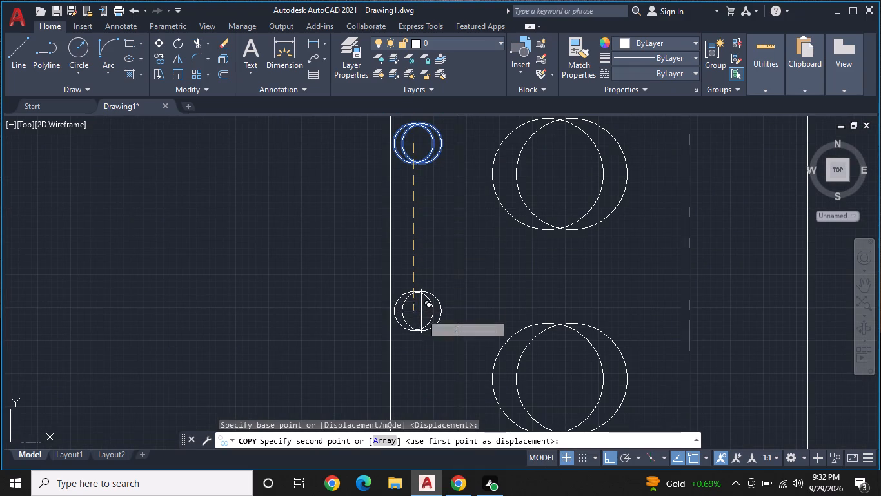
pyautogui.click(425, 375)
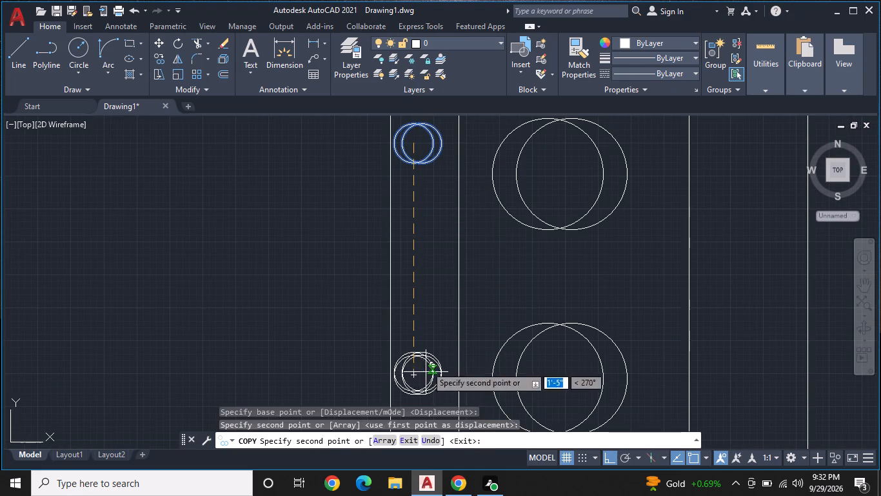
pyautogui.press('Escape')
# Review the whole floor plan, from the finished stove and kitchen to the sofa room.
pyautogui.scroll(-3, 442, 313)
pyautogui.moveTo(445, 304); pyautogui.dragTo(453, 246, button='middle')
pyautogui.moveTo(456, 234); pyautogui.dragTo(482, 181, button='middle')
pyautogui.scroll(1, 482, 222)
pyautogui.moveTo(460, 263); pyautogui.dragTo(481, 245, button='middle')
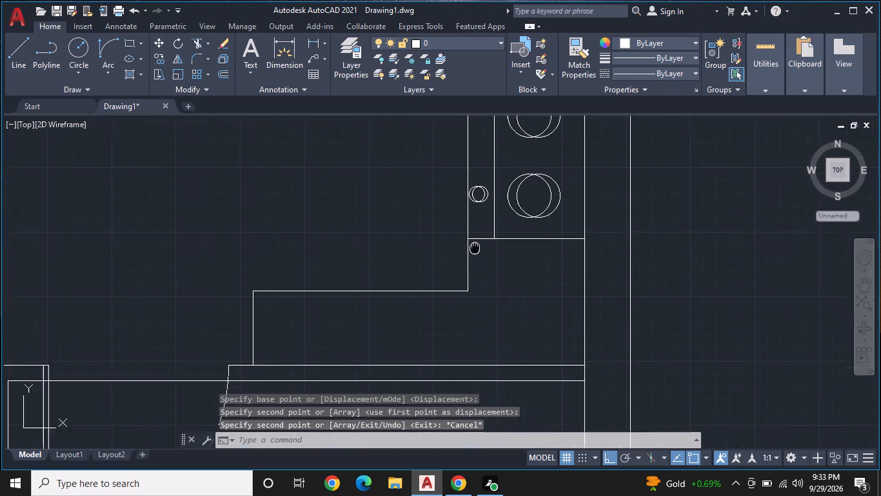
pyautogui.moveTo(481, 245); pyautogui.dragTo(488, 241, button='middle')
pyautogui.scroll(-1, 475, 226)
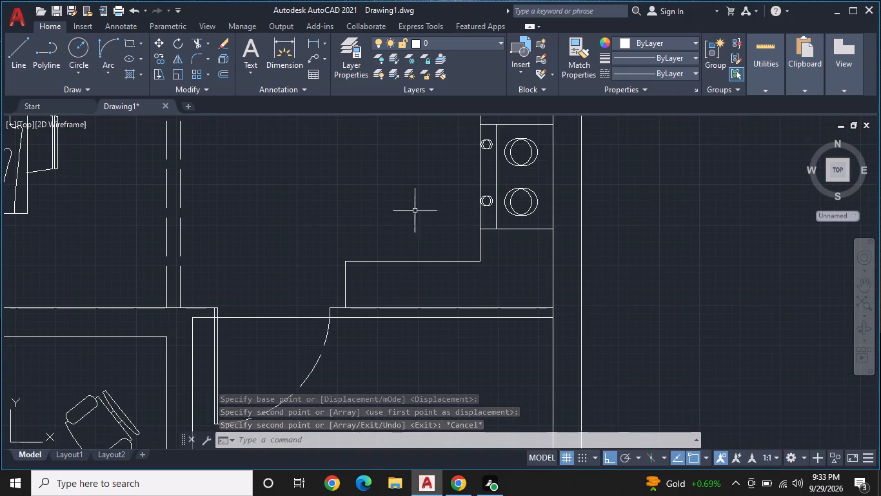
pyautogui.scroll(-3, 385, 201)
pyautogui.moveTo(374, 192); pyautogui.dragTo(404, 254, button='middle')
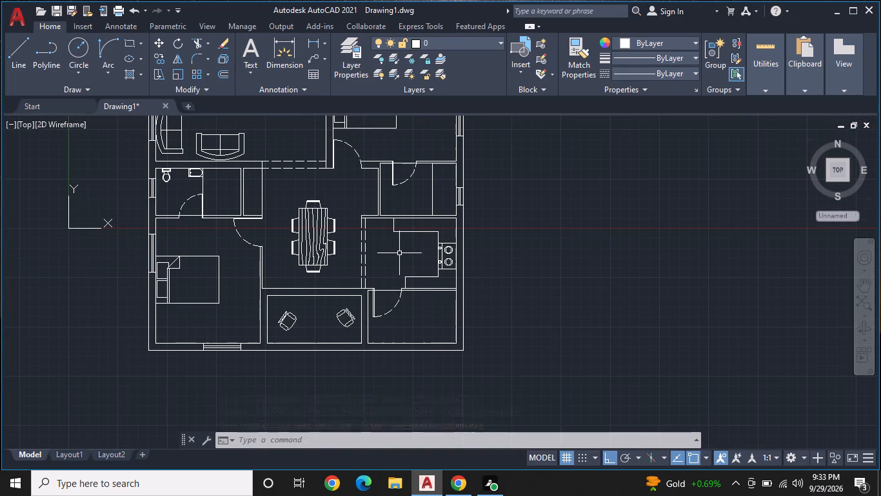
pyautogui.middleClick(399, 253)
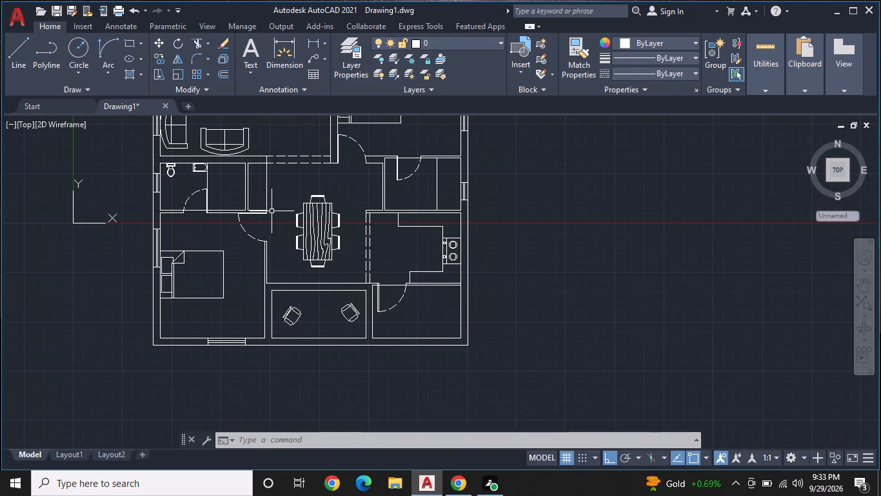
pyautogui.scroll(1, 284, 206)
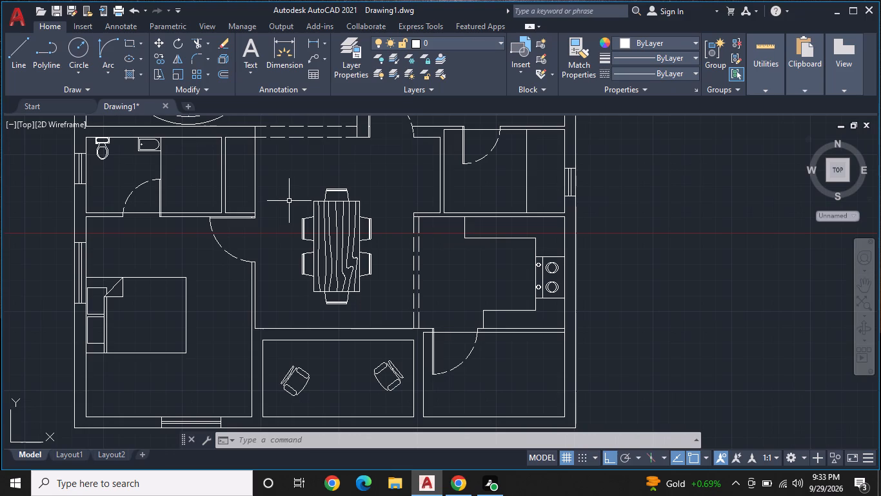
pyautogui.scroll(-1, 317, 201)
pyautogui.moveTo(318, 203); pyautogui.dragTo(372, 245, button='middle')
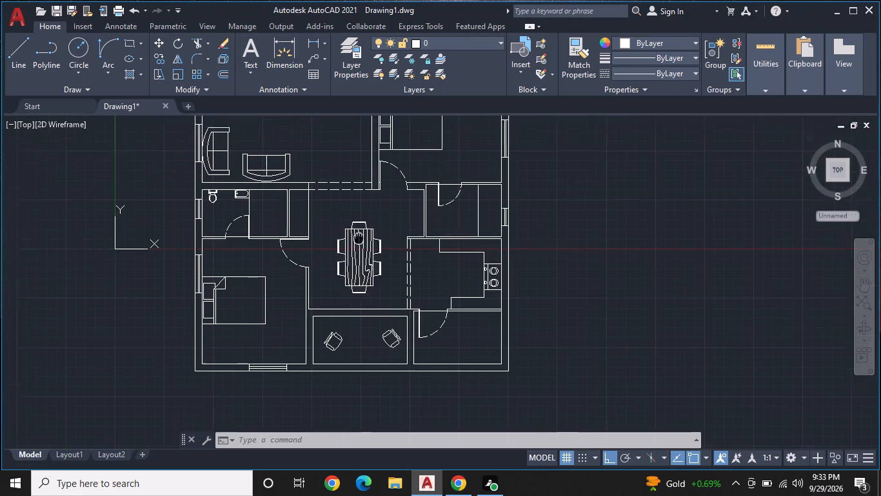
pyautogui.moveTo(372, 245); pyautogui.dragTo(435, 269, button='middle')
pyautogui.moveTo(408, 200); pyautogui.dragTo(430, 212, button='middle')
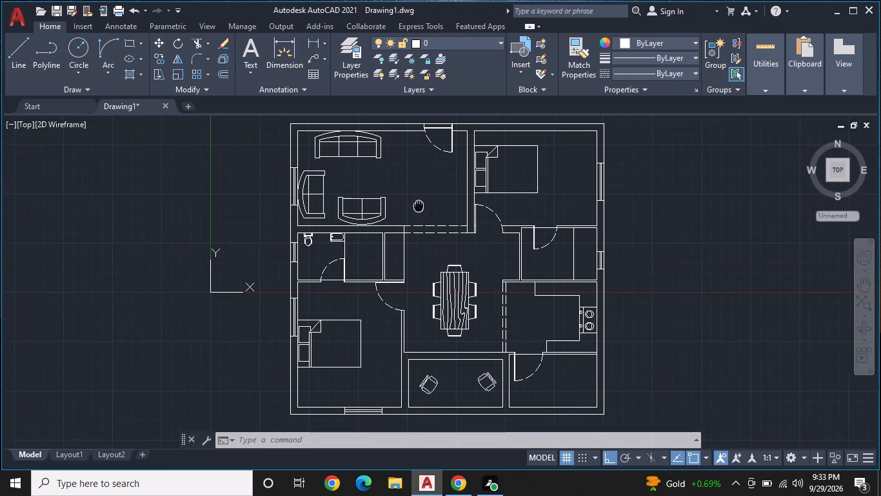
pyautogui.moveTo(430, 212); pyautogui.dragTo(439, 222, button='middle')
# Add a two-line text label "DRAWING" and "18'0"X10'0"" in the sofa room, about 1' high with 0 rotation.
pyautogui.scroll(1, 439, 221)
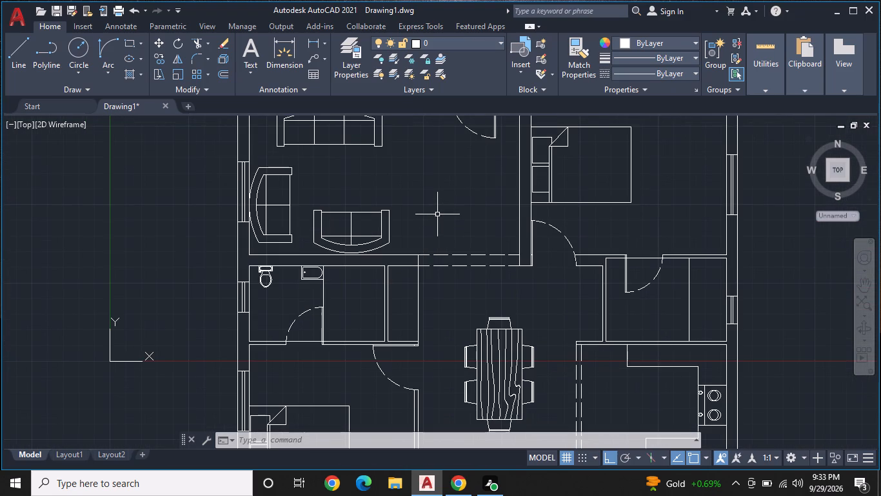
pyautogui.moveTo(439, 222); pyautogui.dragTo(450, 203, button='middle')
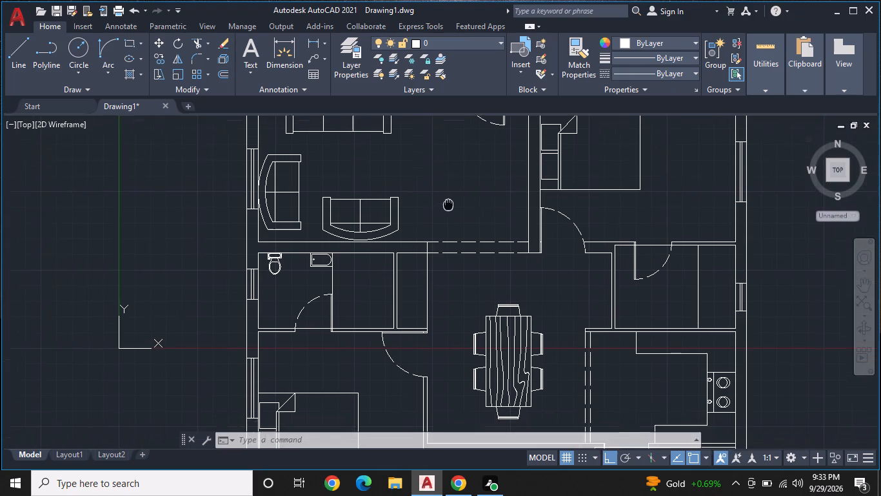
pyautogui.moveTo(450, 203); pyautogui.dragTo(451, 201, button='middle')
pyautogui.moveTo(440, 196); pyautogui.dragTo(444, 262, button='middle')
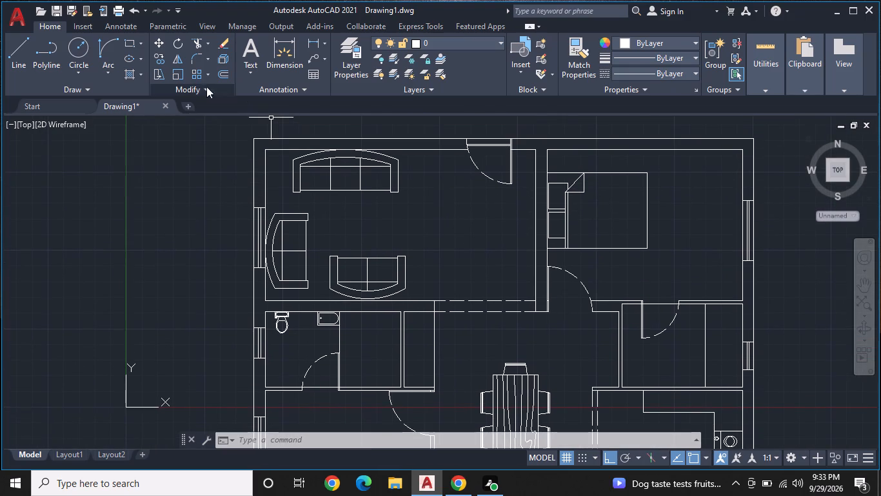
pyautogui.write('TE')
pyautogui.press('space')
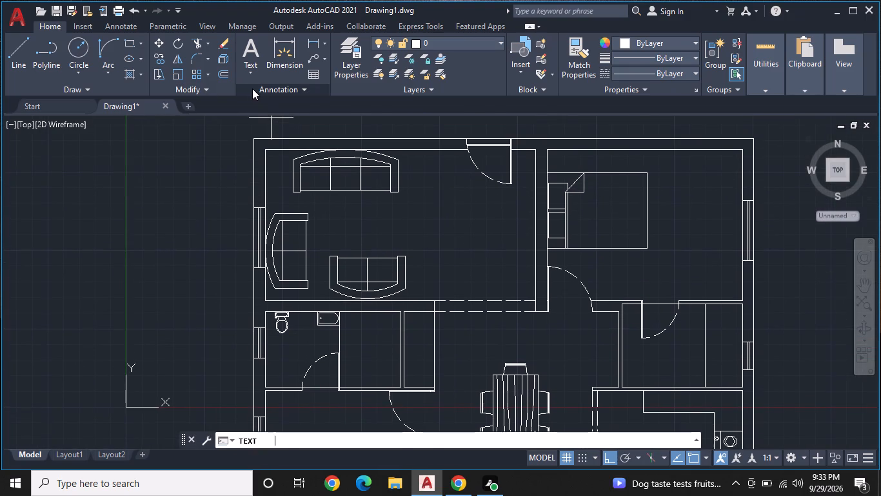
pyautogui.click(399, 214)
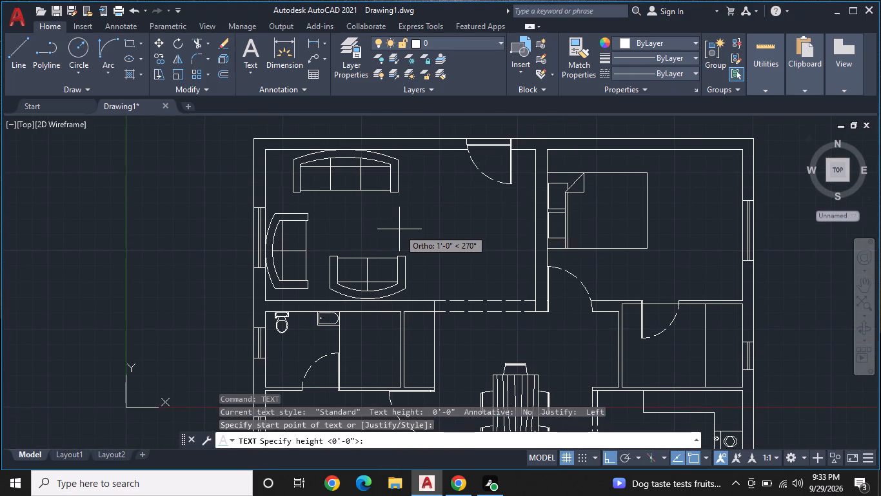
pyautogui.click(399, 229)
pyautogui.press('0')
pyautogui.press('Return')
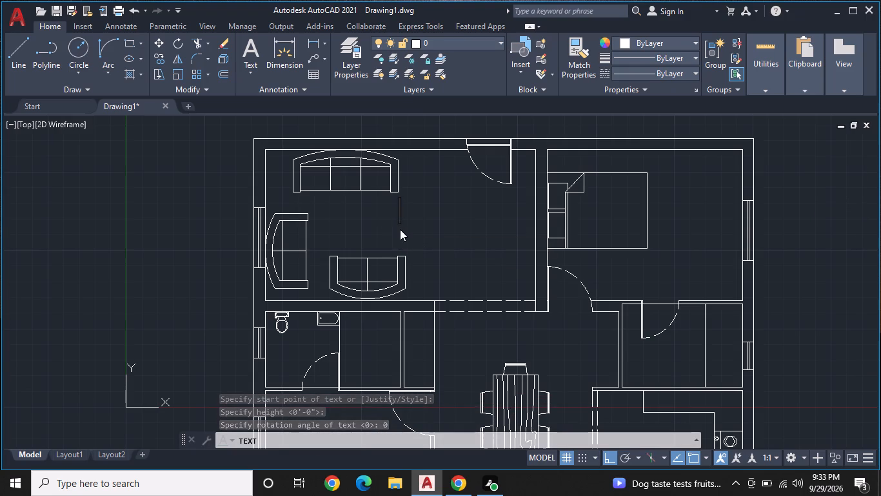
pyautogui.write('DR')
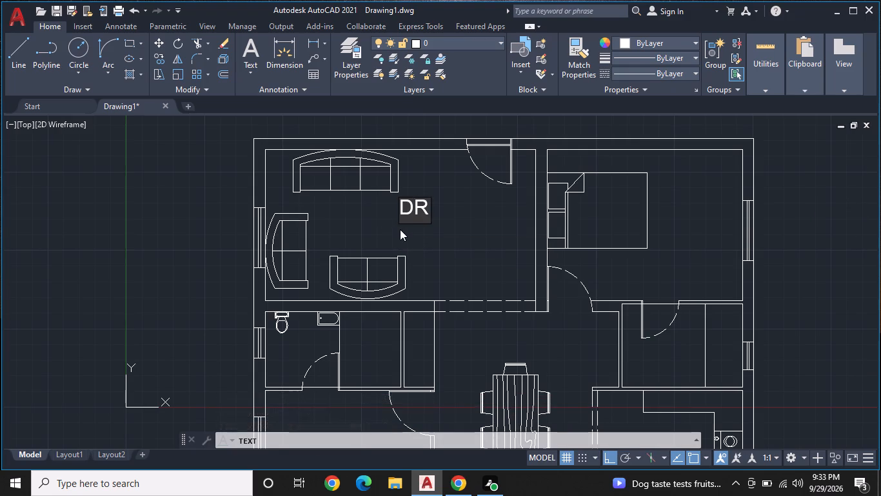
pyautogui.write('AWING')
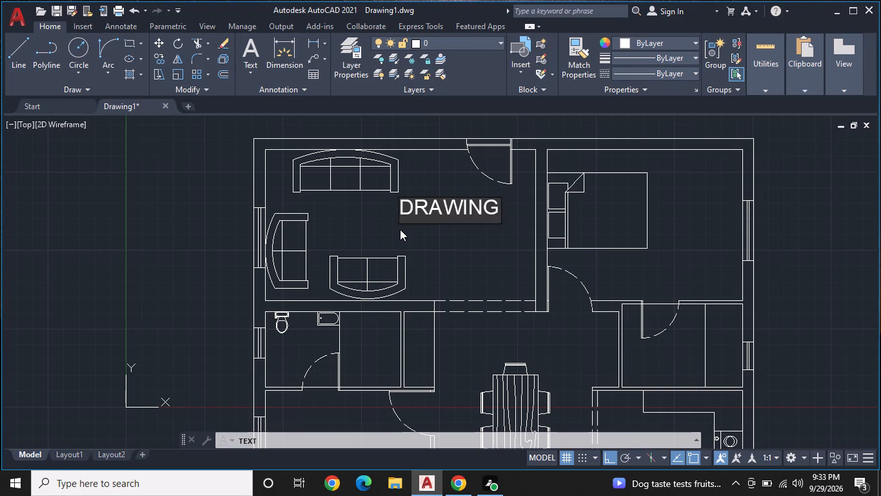
pyautogui.press('Return')
pyautogui.write('18')
pyautogui.press("'")
pyautogui.write('0"')
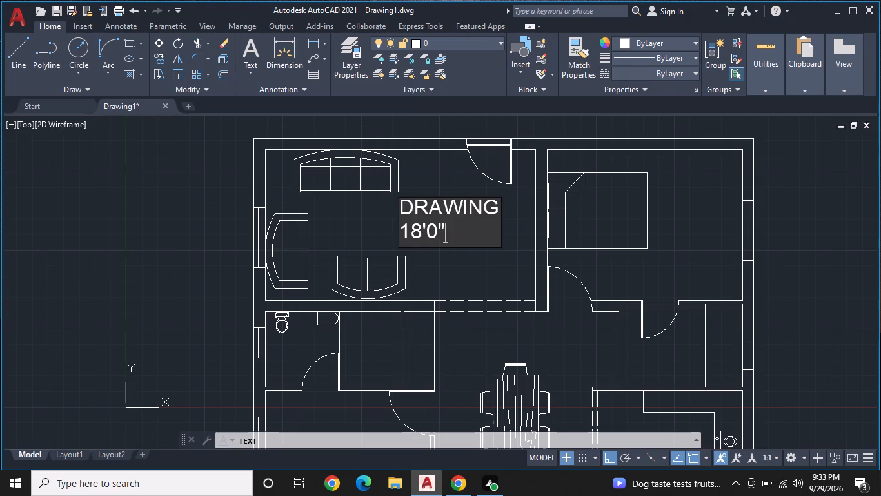
pyautogui.press('x')
pyautogui.write('10')
pyautogui.write('\'0"')
pyautogui.press('Return')
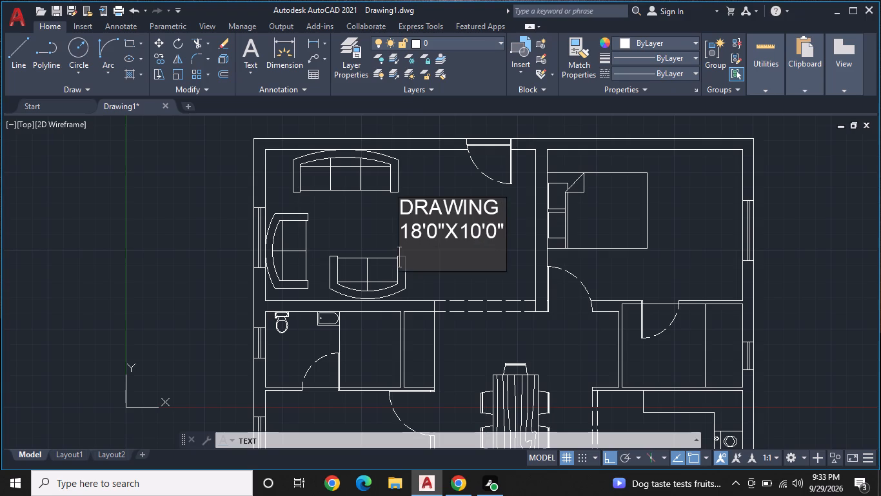
pyautogui.press('Return')
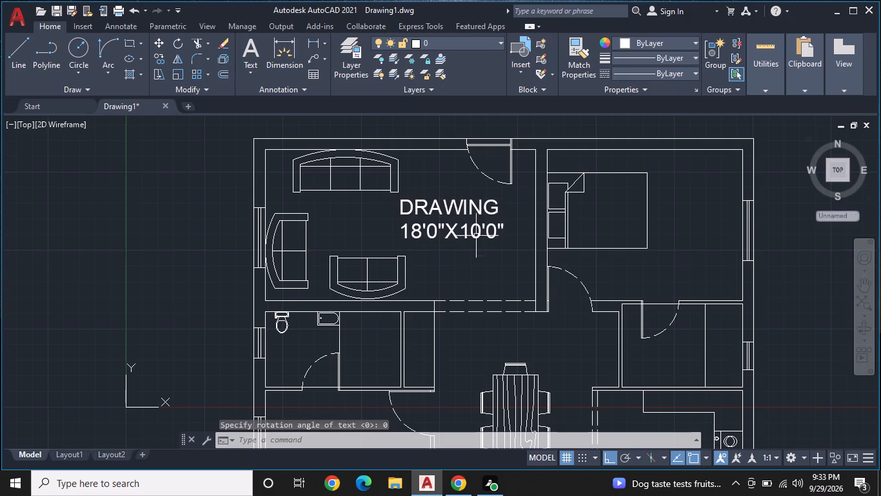
# Scale both lines of the sofa room's DRAWING label down to about half size from the upper line's insertion point.
pyautogui.click(475, 227)
pyautogui.click(469, 201)
pyautogui.rightClick(455, 217)
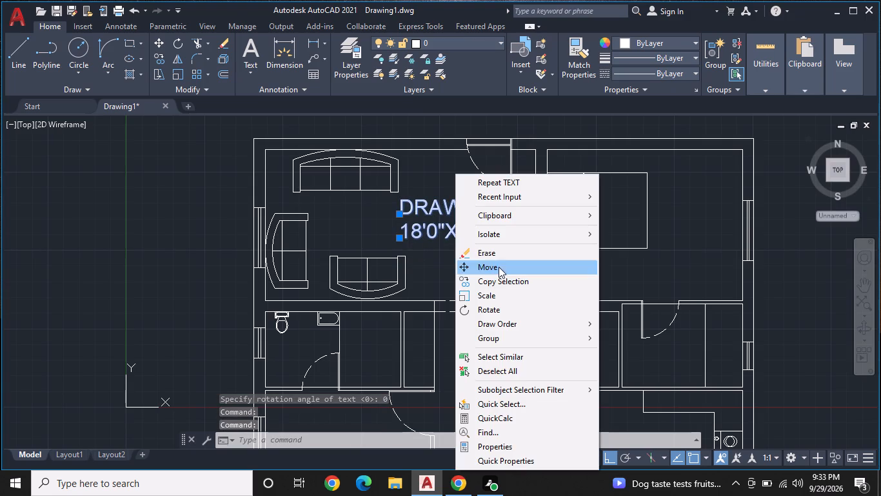
pyautogui.click(497, 296)
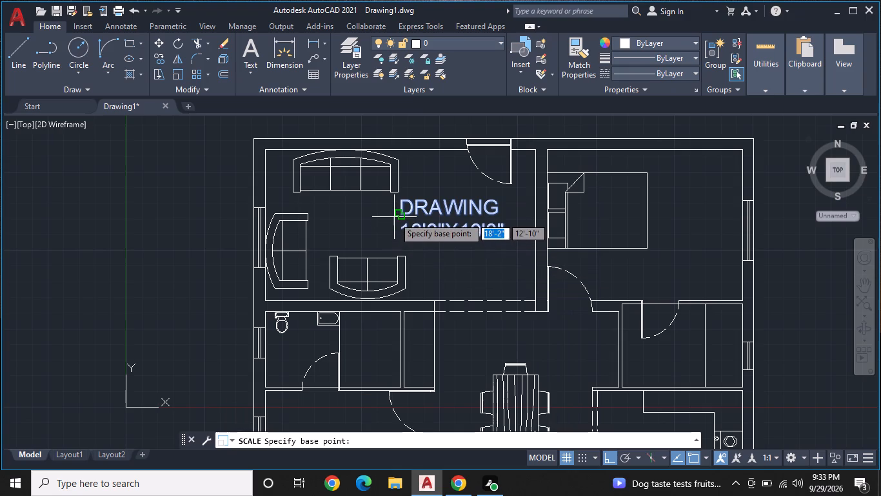
pyautogui.click(397, 212)
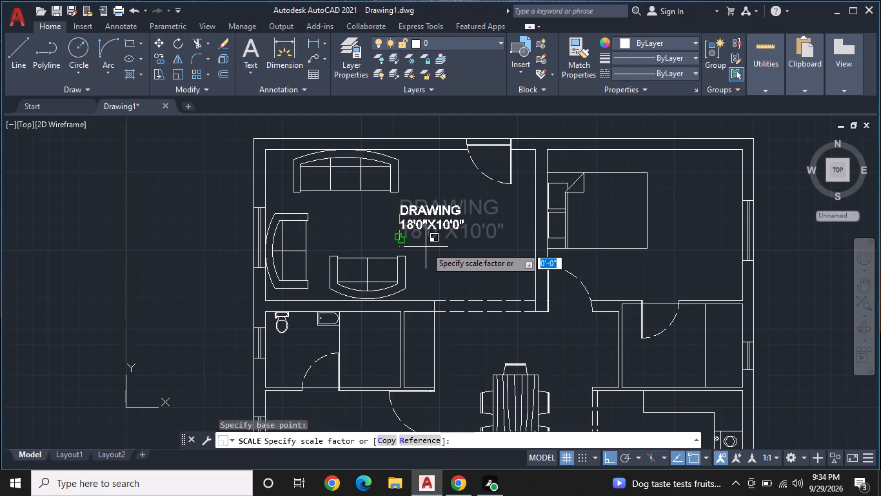
pyautogui.click(442, 244)
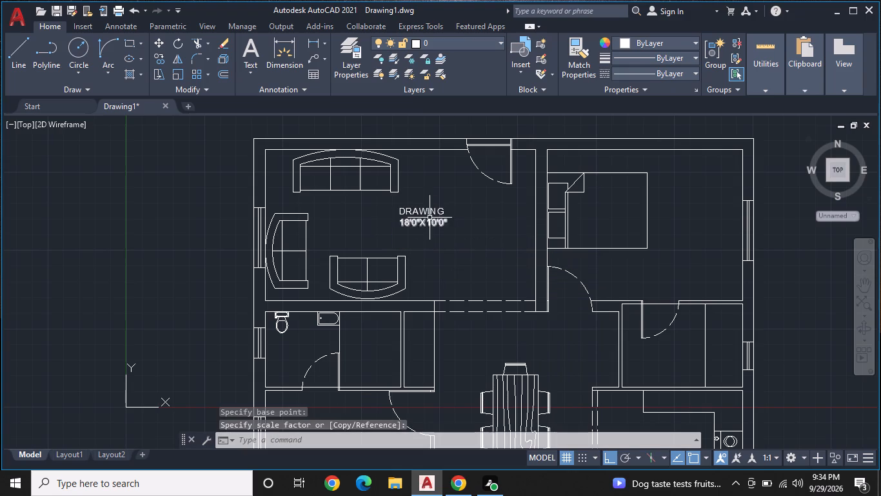
# Scale both lines of the reduced DRAWING label up to about 1.8 times from the upper line's insertion point.
pyautogui.click(421, 226)
pyautogui.click(421, 209)
pyautogui.rightClick(421, 209)
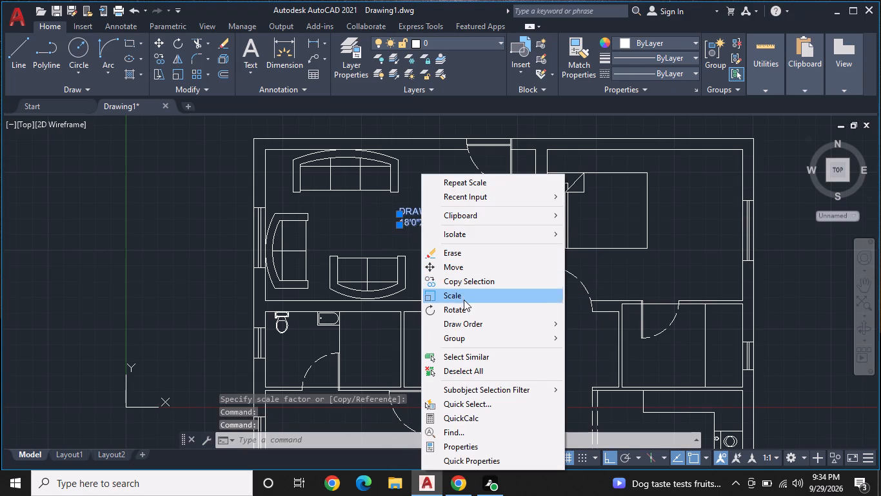
pyautogui.click(464, 297)
pyautogui.scroll(1, 391, 227)
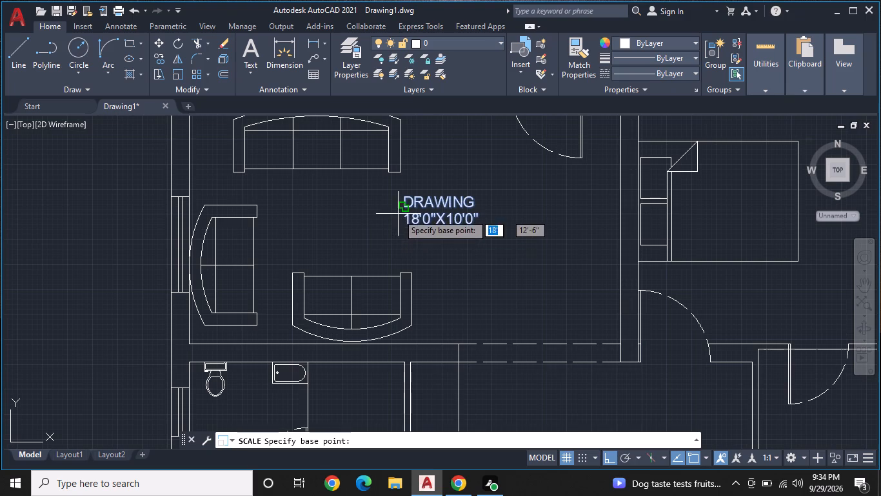
pyautogui.click(401, 207)
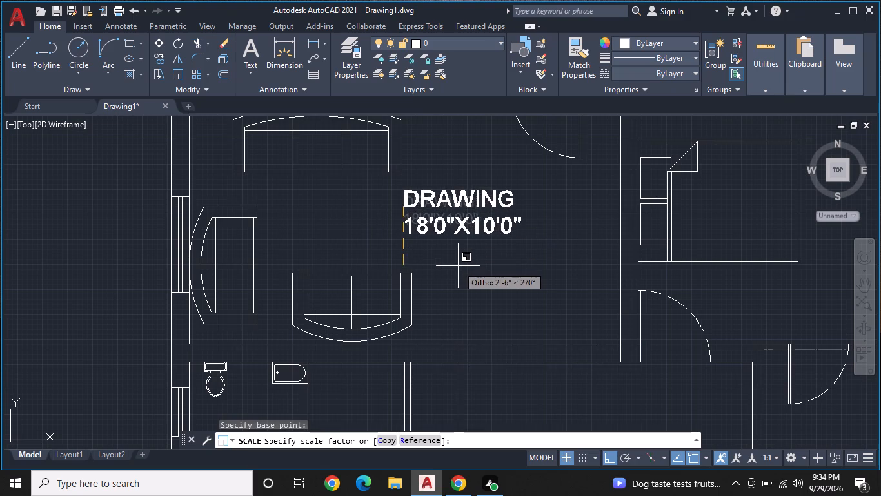
pyautogui.click(473, 269)
# Copy the two-line DRAWING label, with Ortho off, into the bedroom beside the sofa room and the small room below that bedroom.
pyautogui.scroll(-1, 477, 252)
pyautogui.moveTo(480, 251); pyautogui.dragTo(440, 254, button='middle')
pyautogui.click(435, 217)
pyautogui.click(438, 242)
pyautogui.rightClick(438, 242)
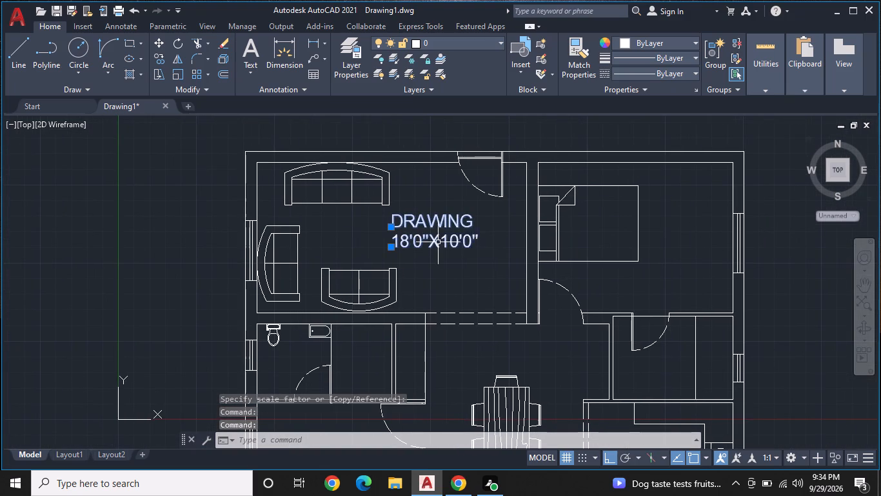
pyautogui.click(484, 277)
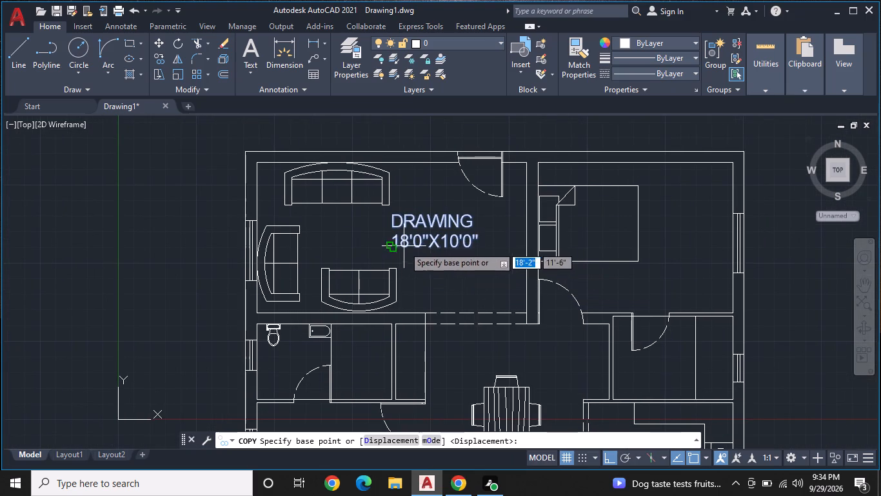
pyautogui.click(395, 250)
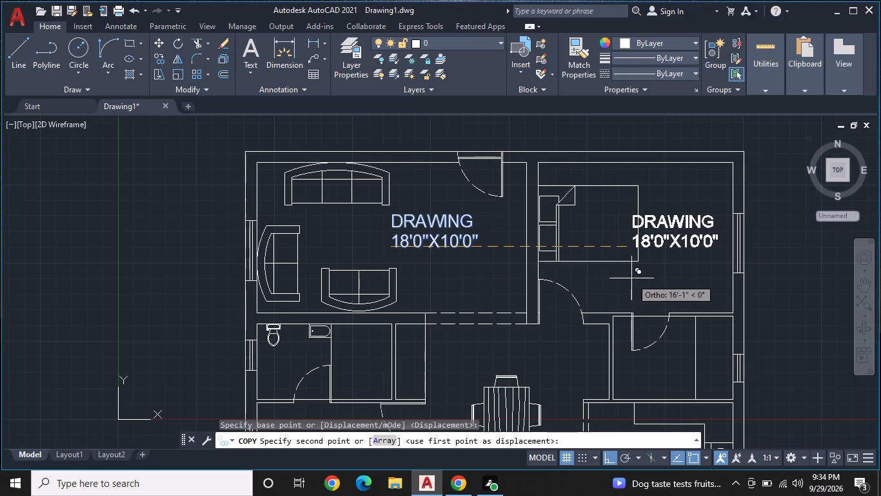
pyautogui.press('F8')
pyautogui.click(633, 300)
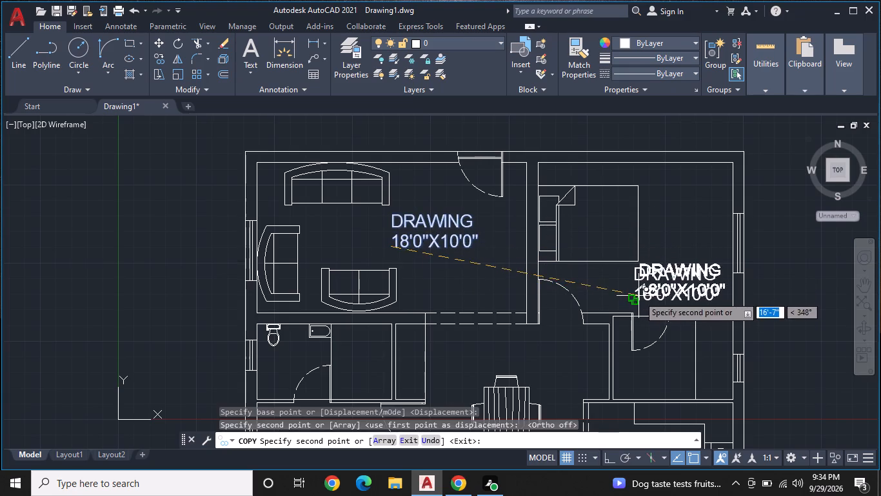
pyautogui.moveTo(639, 295); pyautogui.dragTo(654, 178, button='middle')
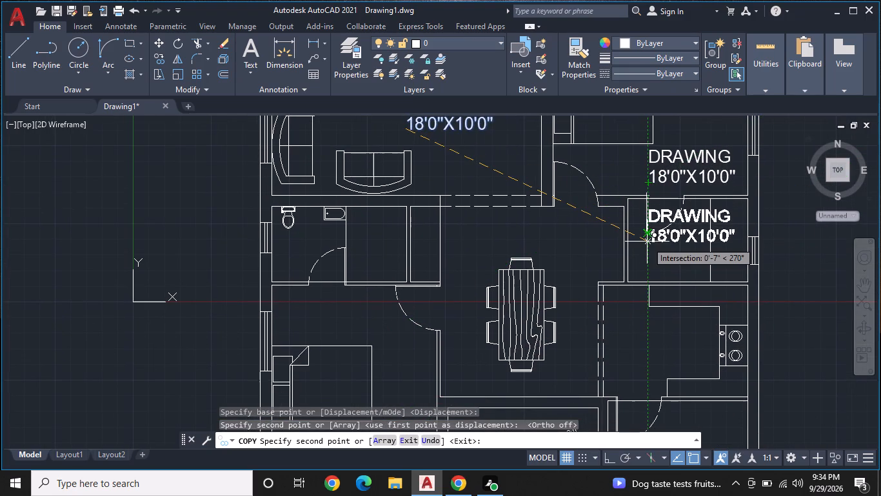
pyautogui.scroll(1, 619, 309)
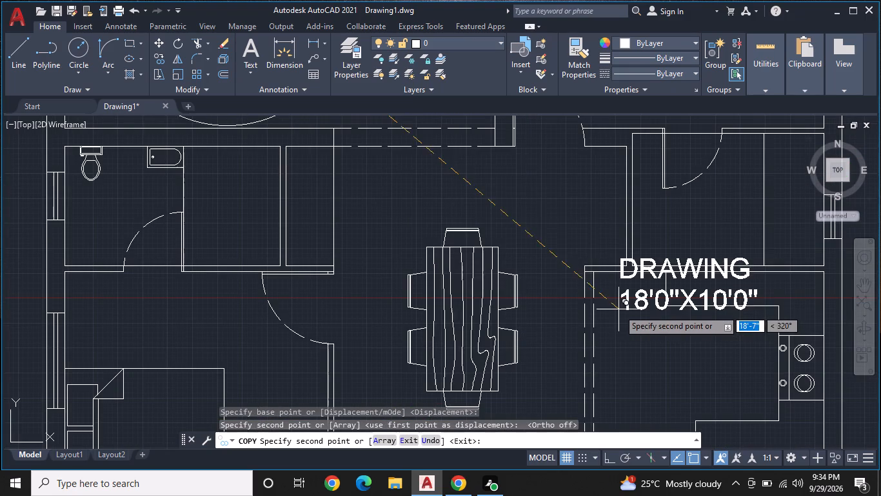
pyautogui.moveTo(682, 230); pyautogui.dragTo(557, 294, button='middle')
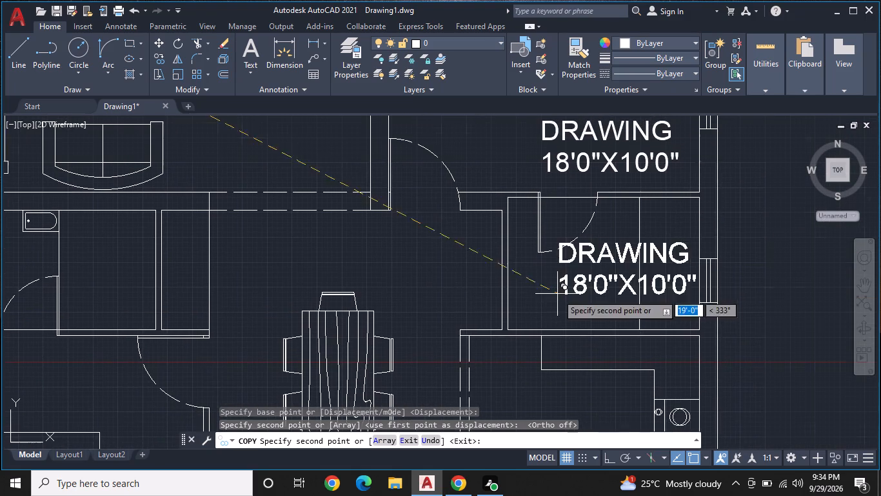
pyautogui.click(589, 273)
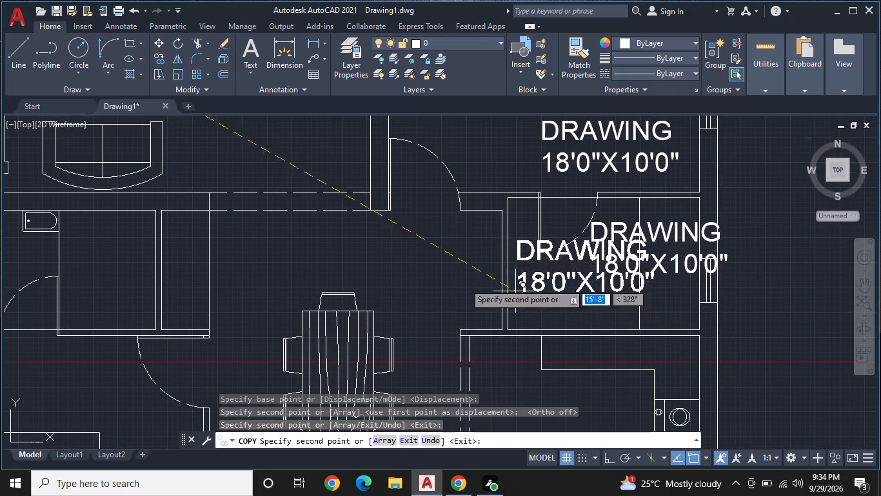
# Place more label copies above the dining table, in the kitchen, the room below it, the two-chair room and the lower bedroom.
pyautogui.moveTo(392, 275); pyautogui.dragTo(468, 212, button='middle')
pyautogui.scroll(-1, 459, 216)
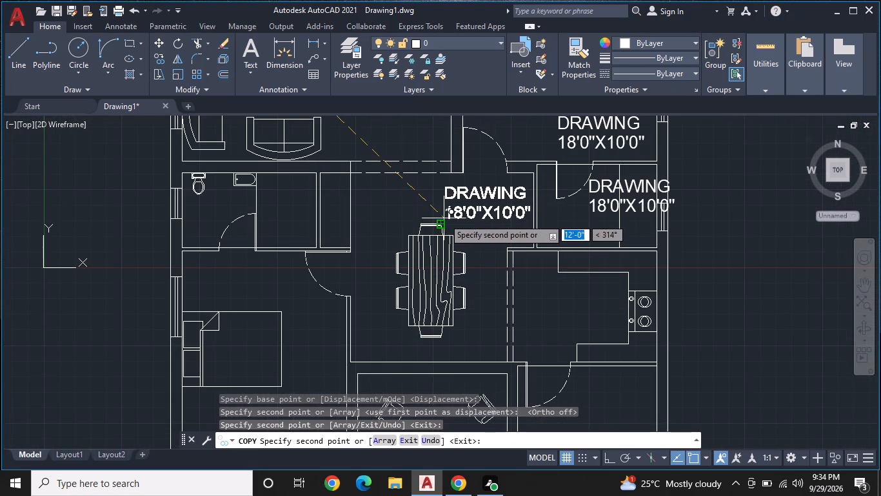
pyautogui.click(444, 218)
pyautogui.click(528, 320)
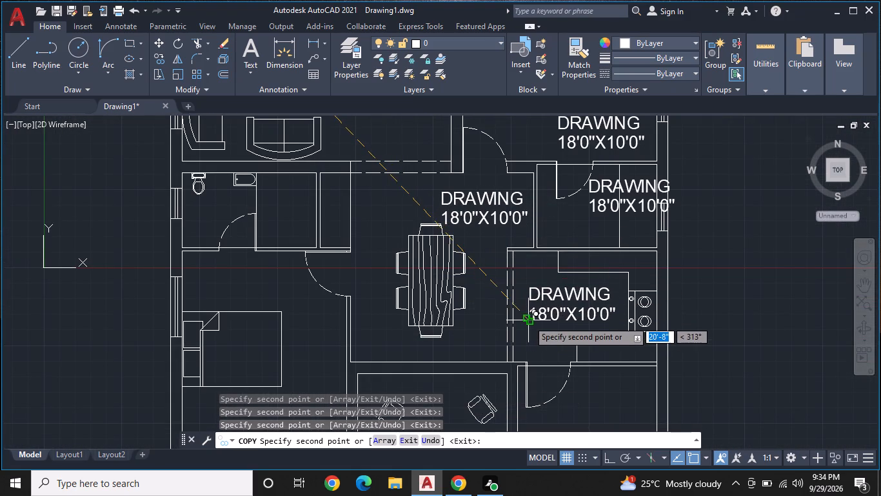
pyautogui.moveTo(528, 320); pyautogui.dragTo(574, 209, button='middle')
pyautogui.click(605, 313)
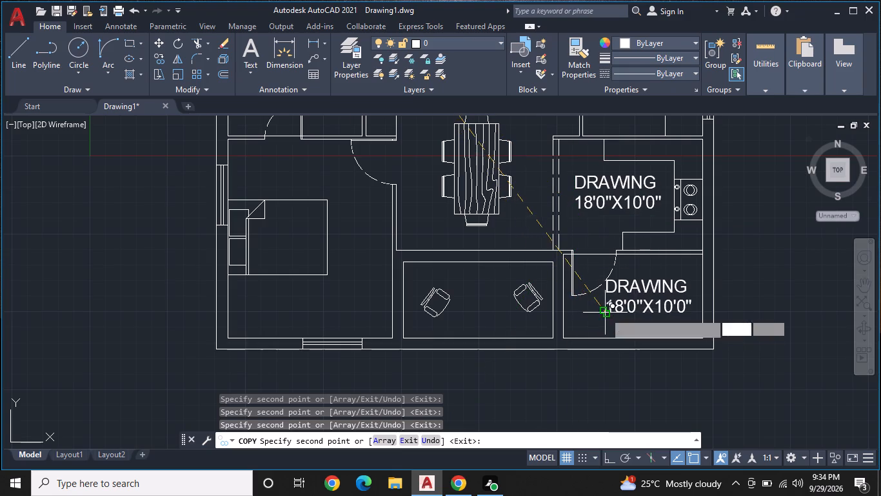
pyautogui.click(455, 300)
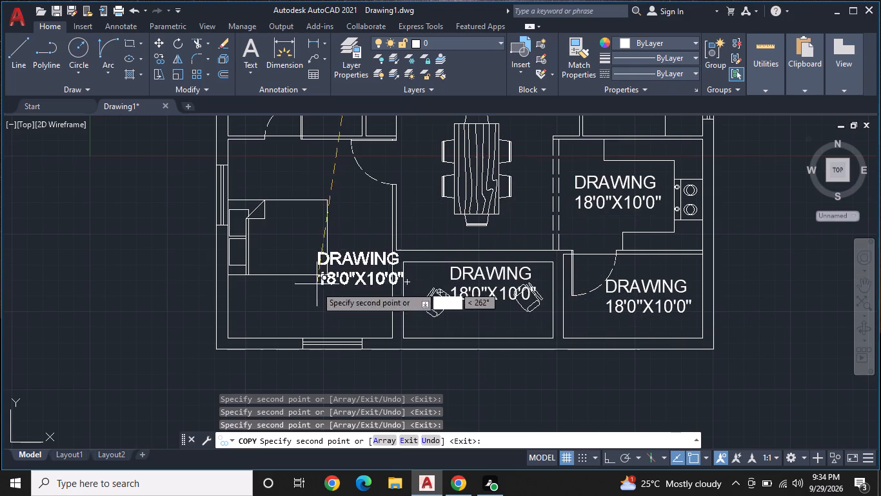
pyautogui.click(285, 315)
# Place label copies in the narrow space between the bathroom and dining area and in the toilet bathroom, and finish copying.
pyautogui.moveTo(337, 285); pyautogui.dragTo(422, 338, button='middle')
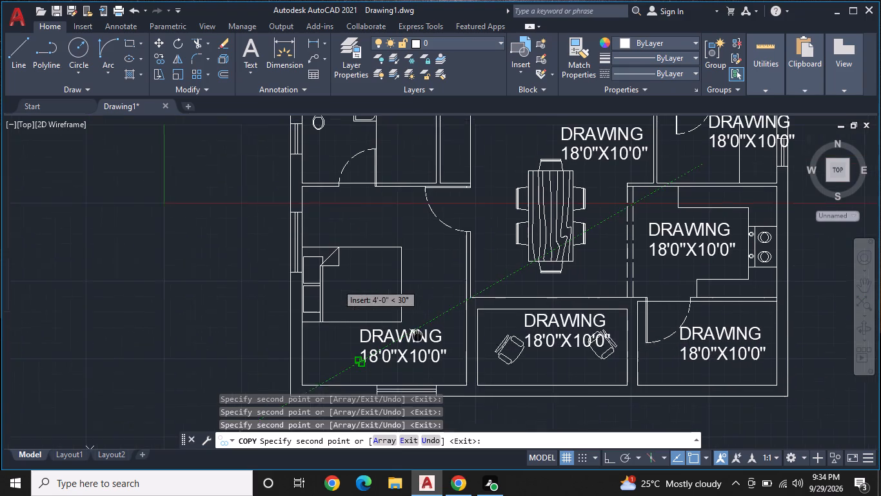
pyautogui.moveTo(422, 338); pyautogui.dragTo(430, 340, button='middle')
pyautogui.scroll(-1, 472, 240)
pyautogui.scroll(1, 472, 240)
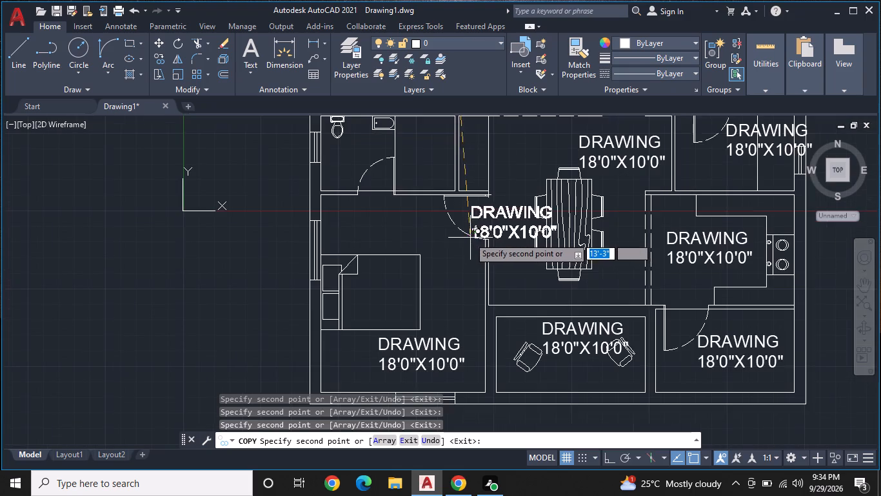
pyautogui.moveTo(468, 236); pyautogui.dragTo(514, 305, button='middle')
pyautogui.scroll(1, 514, 305)
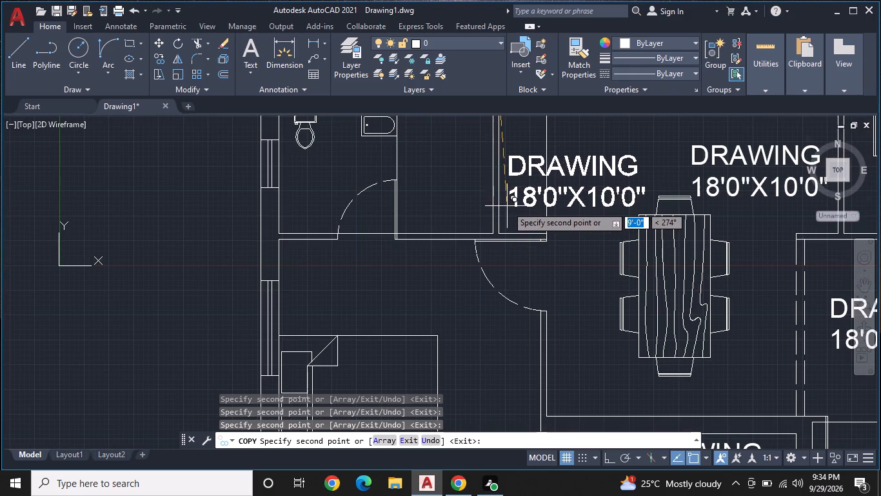
pyautogui.click(507, 206)
pyautogui.moveTo(432, 258); pyautogui.dragTo(517, 358, button='middle')
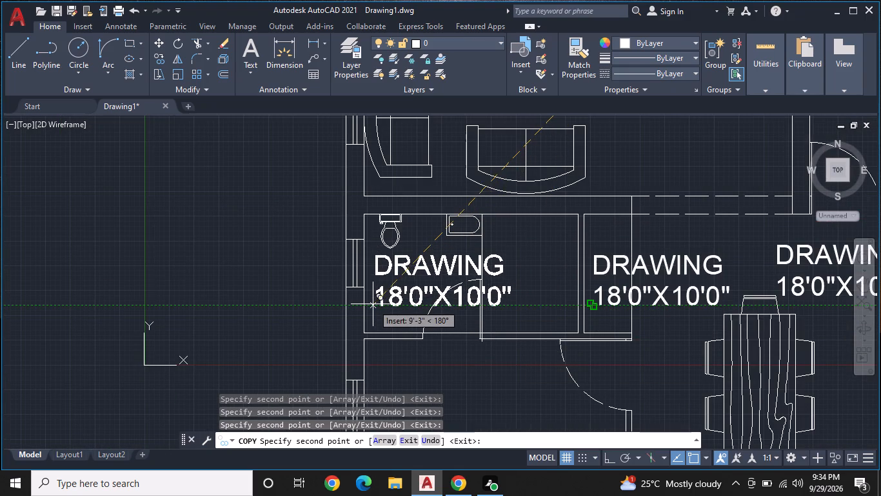
pyautogui.click(373, 303)
pyautogui.scroll(-2, 546, 320)
pyautogui.moveTo(552, 316); pyautogui.dragTo(410, 327, button='middle')
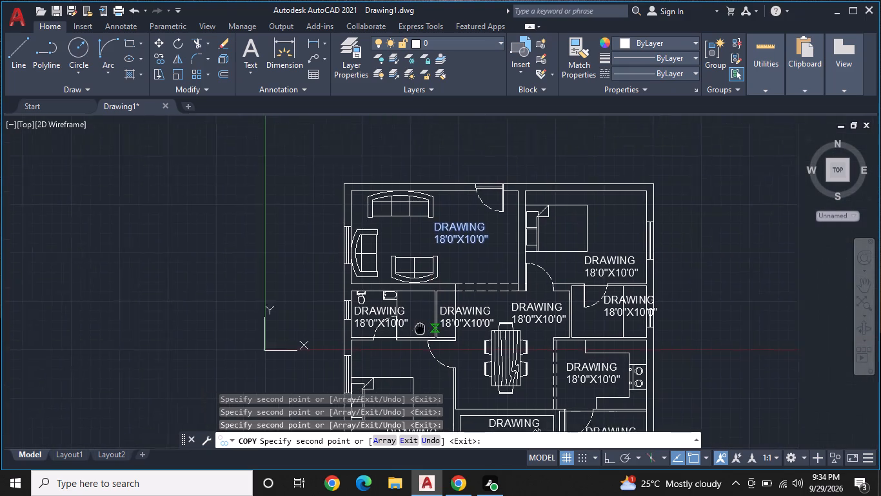
pyautogui.moveTo(410, 327); pyautogui.dragTo(362, 319, button='middle')
pyautogui.scroll(1, 362, 319)
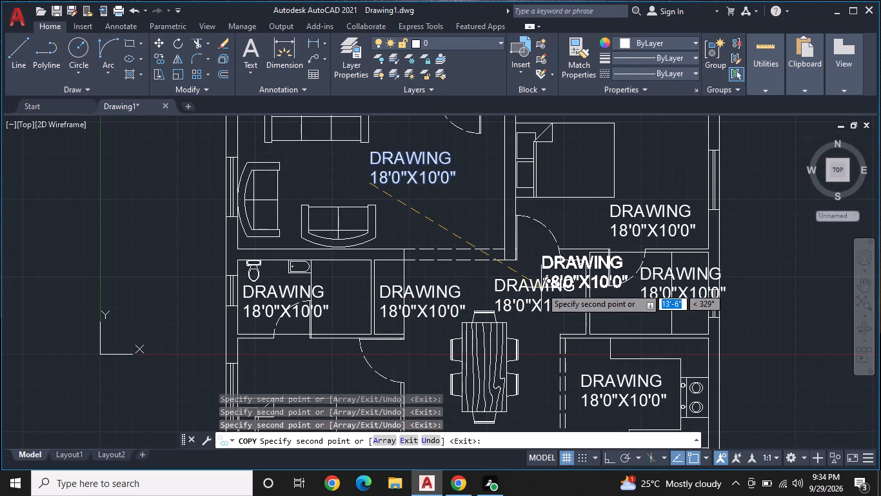
pyautogui.press('Escape')
# Draw a circle of about 1'-1" radius as a round table between the three sofas.
pyautogui.moveTo(542, 259); pyautogui.dragTo(427, 307, button='middle')
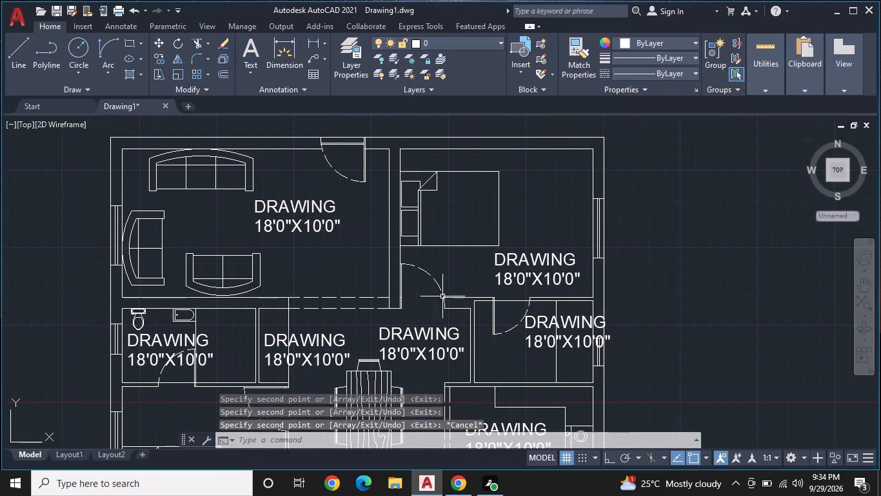
pyautogui.write('C')
pyautogui.press('space')
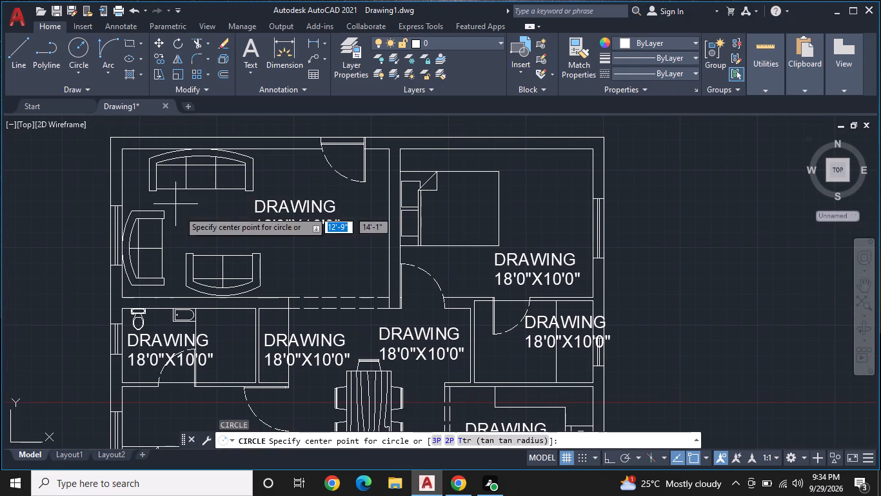
pyautogui.click(200, 218)
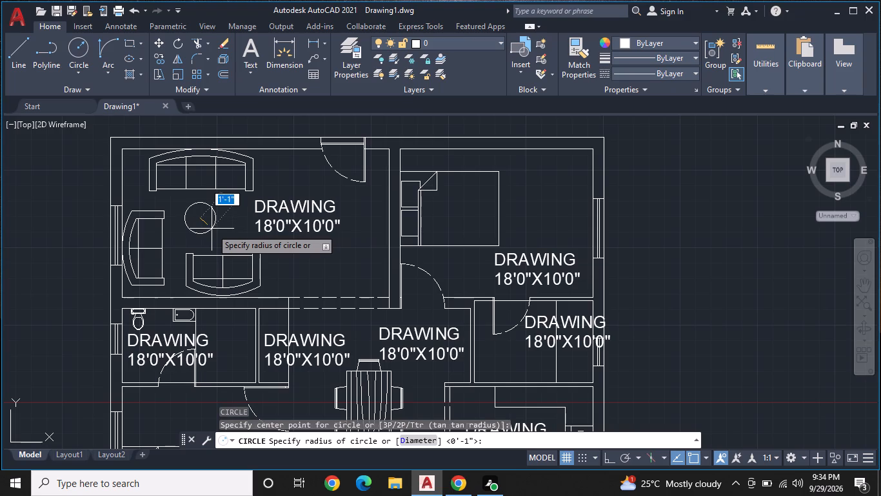
pyautogui.click(213, 226)
pyautogui.press('Escape')
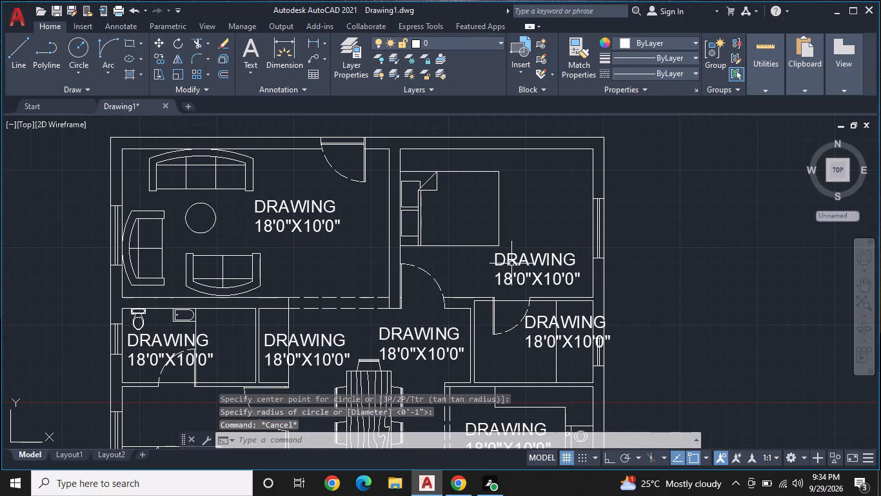
# Change the label's name line in the bedroom beside the sofa room to "BED ROOM".
pyautogui.doubleClick(526, 263)
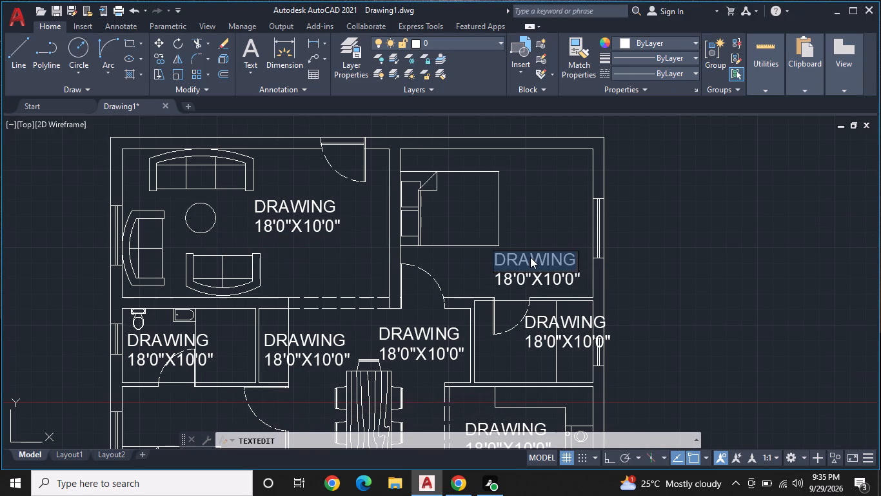
pyautogui.press('BackSpace')
pyautogui.write('BED')
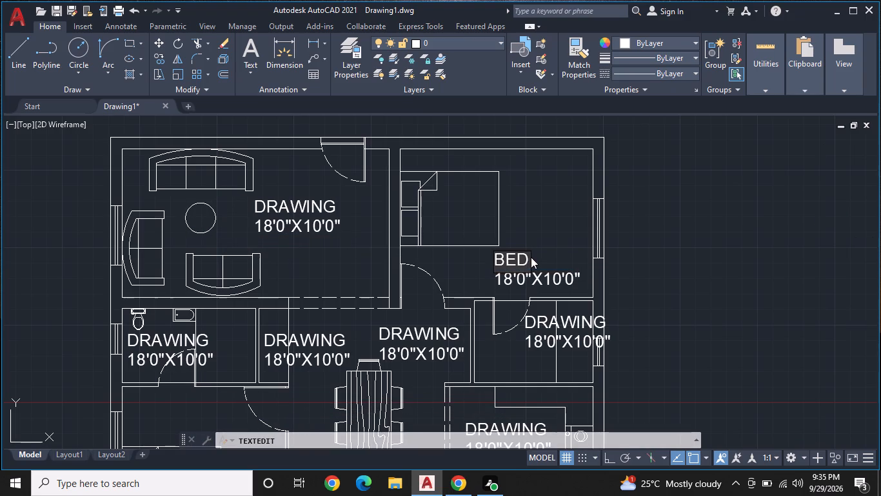
pyautogui.press('space')
pyautogui.write('ROOM')
pyautogui.press('space')
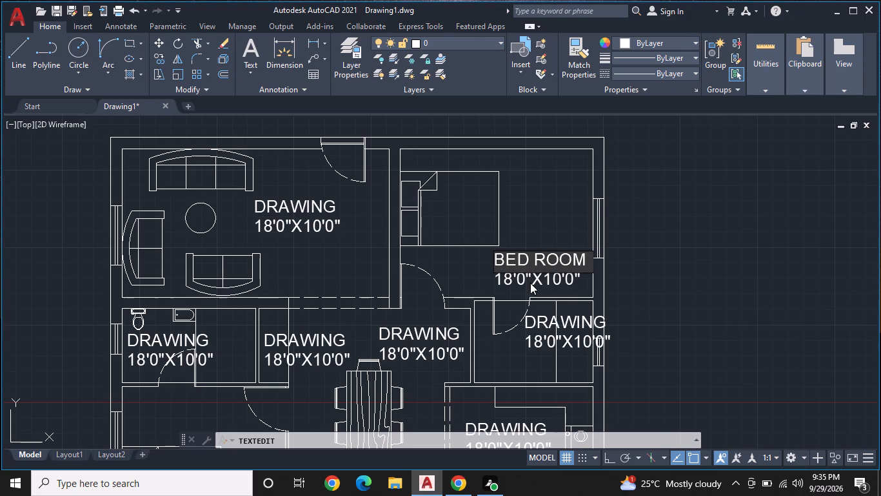
pyautogui.click(535, 277)
# Set the size line of the BED ROOM label to 13'0"X10'0".
pyautogui.click(550, 278)
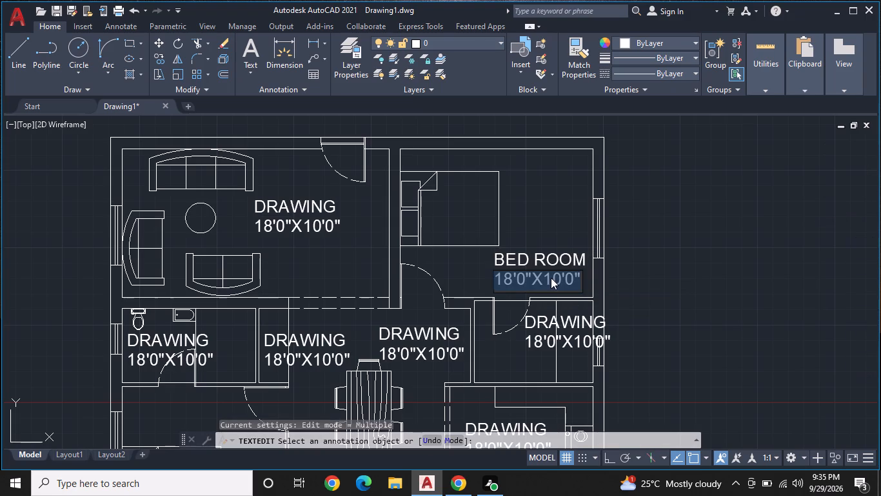
pyautogui.press('BackSpace')
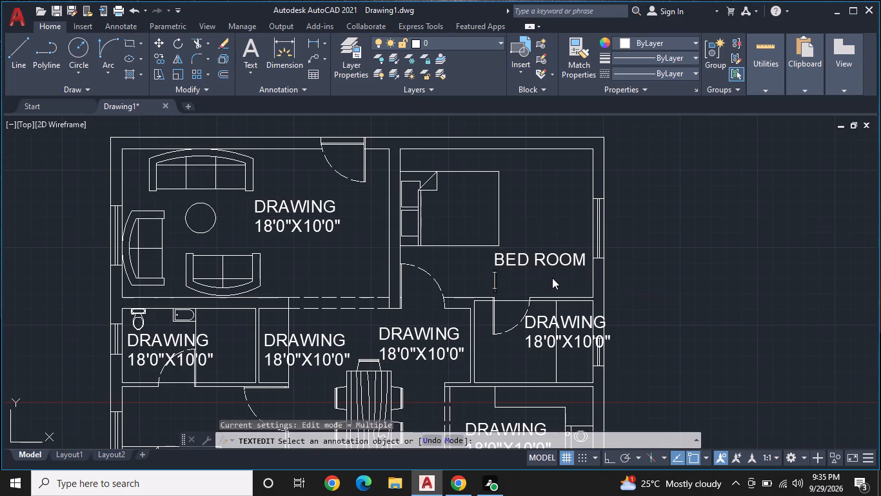
pyautogui.write('13')
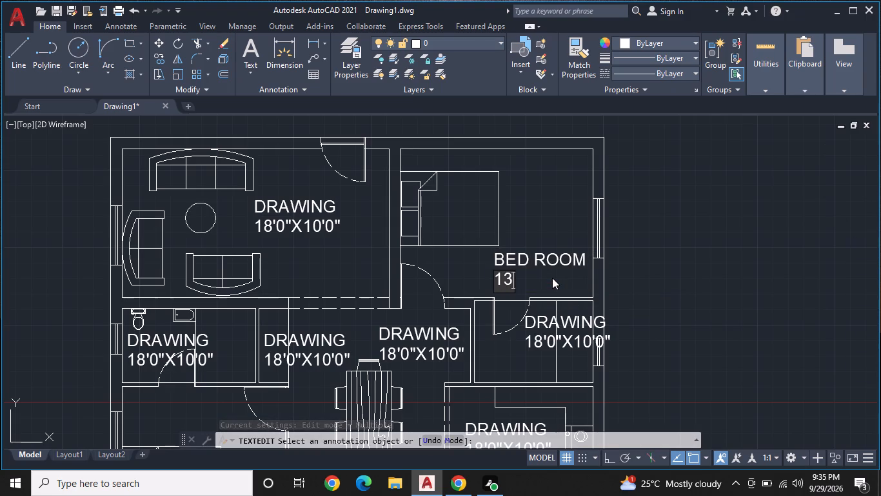
pyautogui.press(';')
pyautogui.press('BackSpace')
pyautogui.press("'")
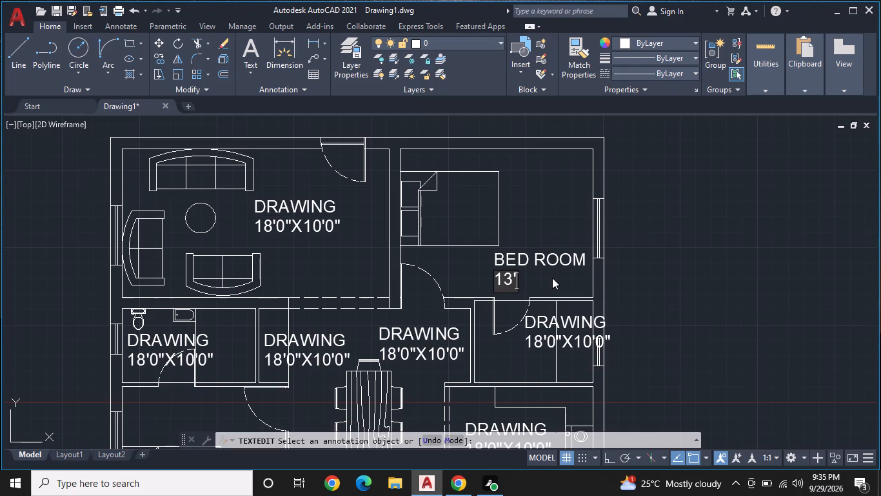
pyautogui.write('0"')
pyautogui.press('x')
pyautogui.write('10\'0"')
pyautogui.press('Return')
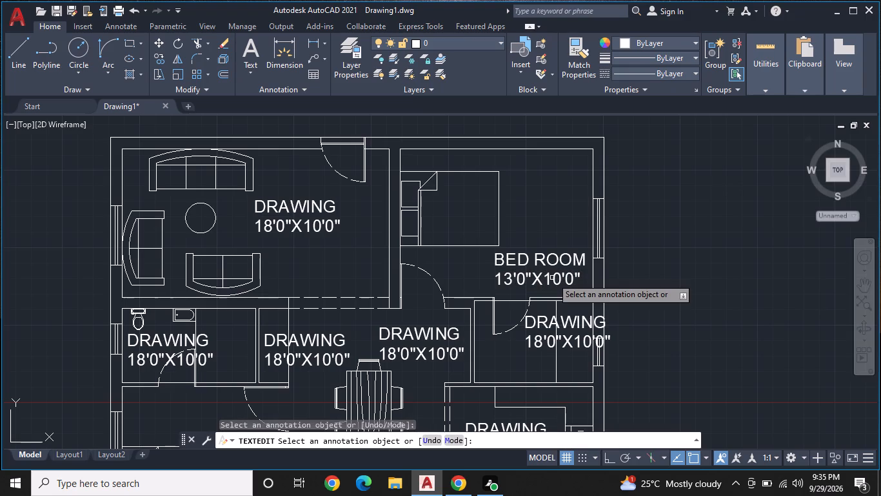
# Change the label in the small room below the labelled bedroom to "TOILET" with the size line 8'0"X5'0".
pyautogui.click(579, 317)
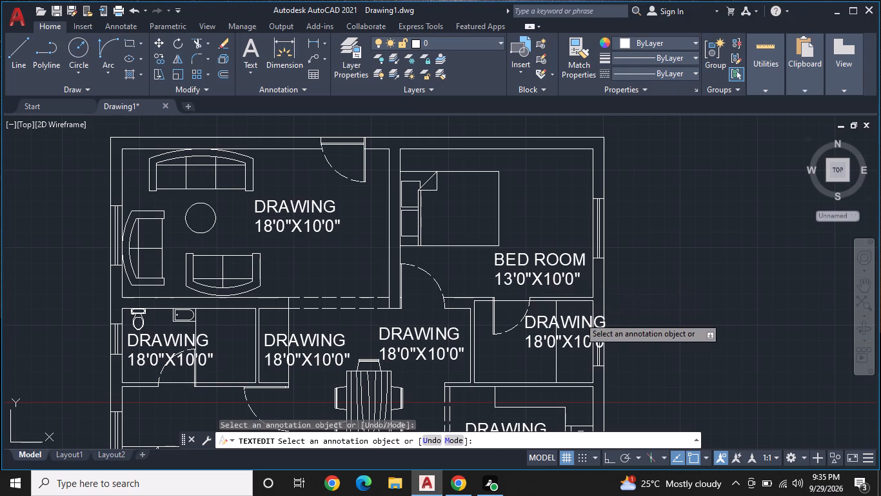
pyautogui.press('BackSpace')
pyautogui.press('t')
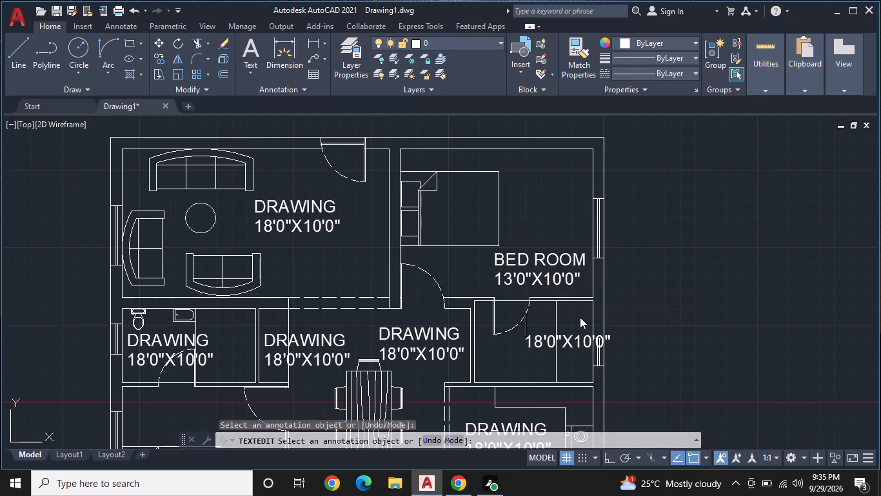
pyautogui.write('OILET')
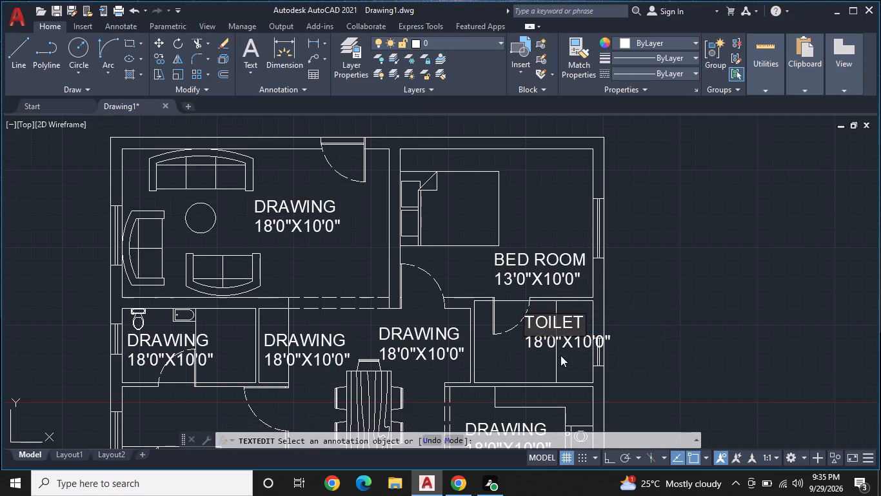
pyautogui.click(575, 344)
pyautogui.click(581, 341)
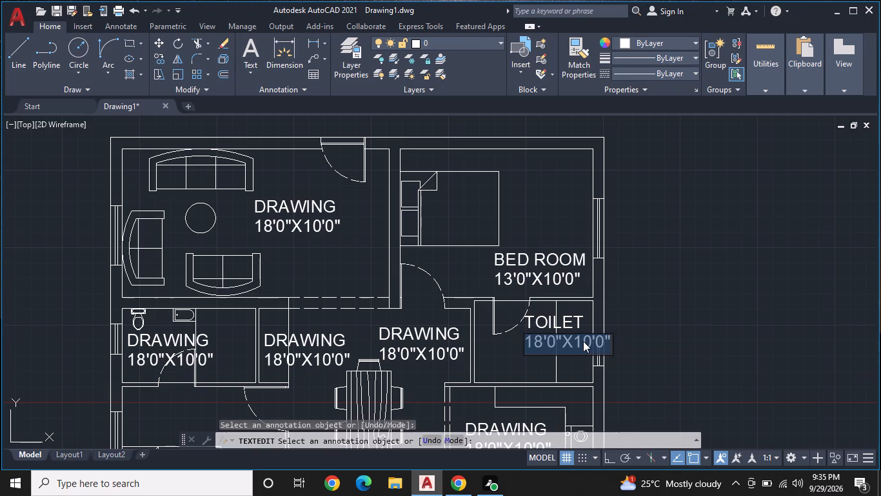
pyautogui.press('BackSpace')
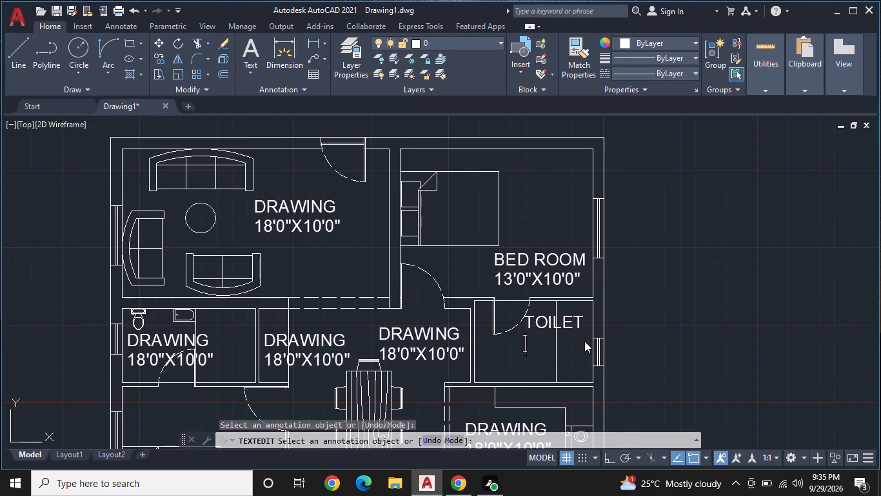
pyautogui.write("8'")
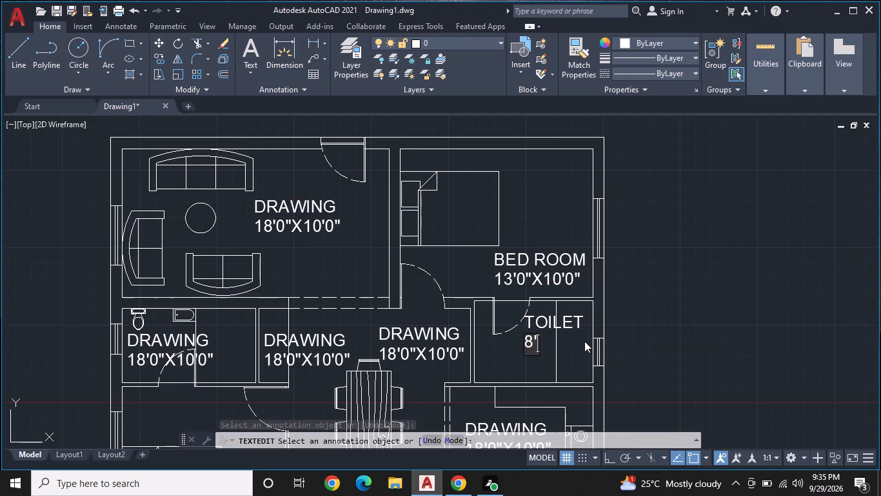
pyautogui.write('0"X')
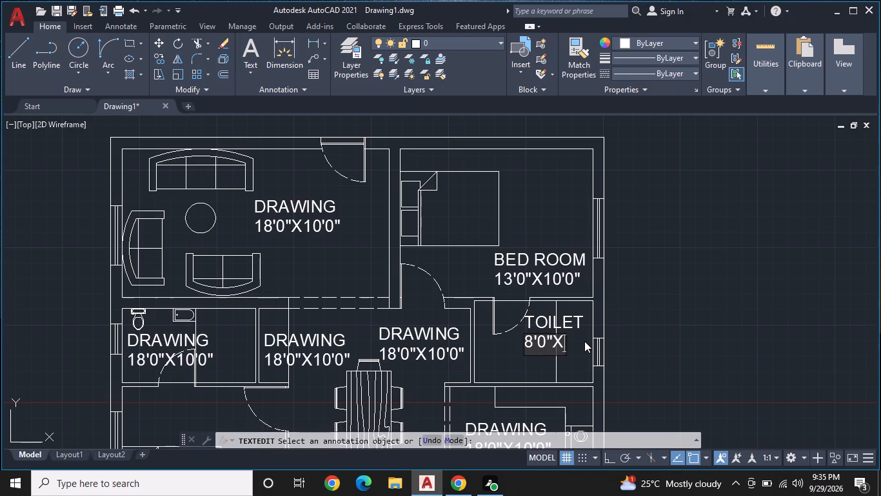
pyautogui.write('5\'0"')
pyautogui.press('Return')
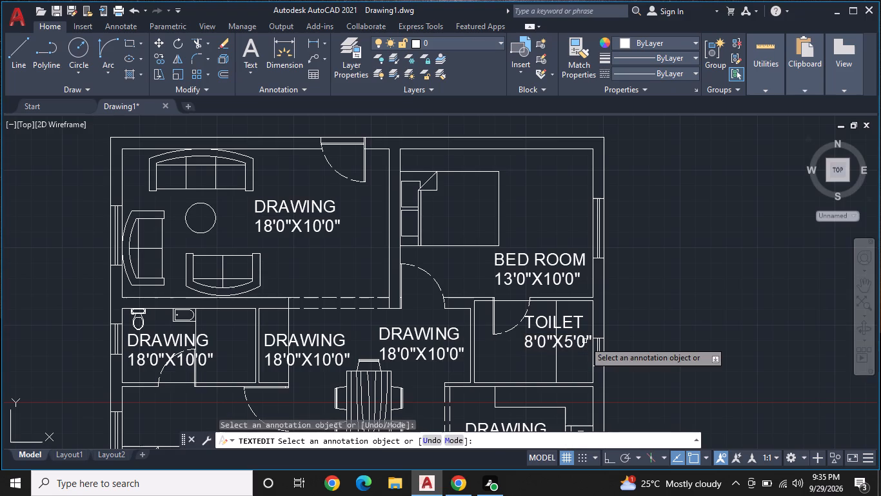
pyautogui.press('Escape')
# Scale both lines of the TOILET label down to about half size so they fit the small room.
pyautogui.scroll(1, 584, 341)
pyautogui.click(568, 342)
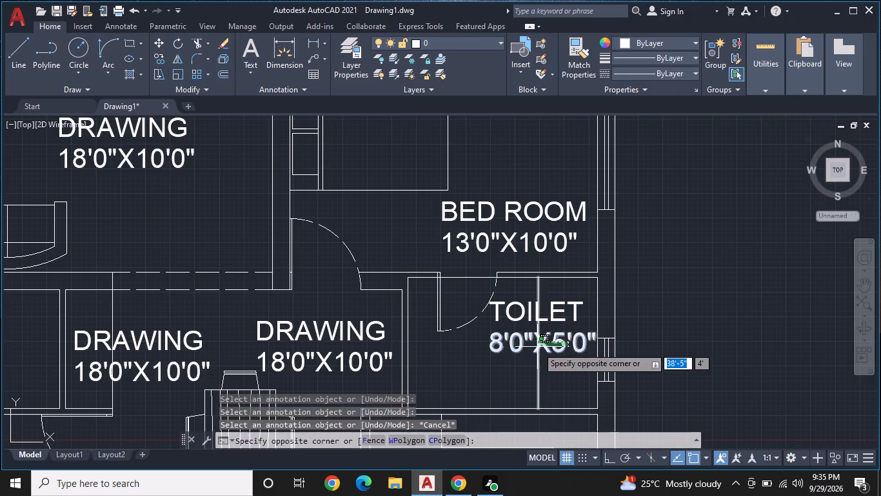
pyautogui.click(537, 347)
pyautogui.press('Escape')
pyautogui.click(513, 339)
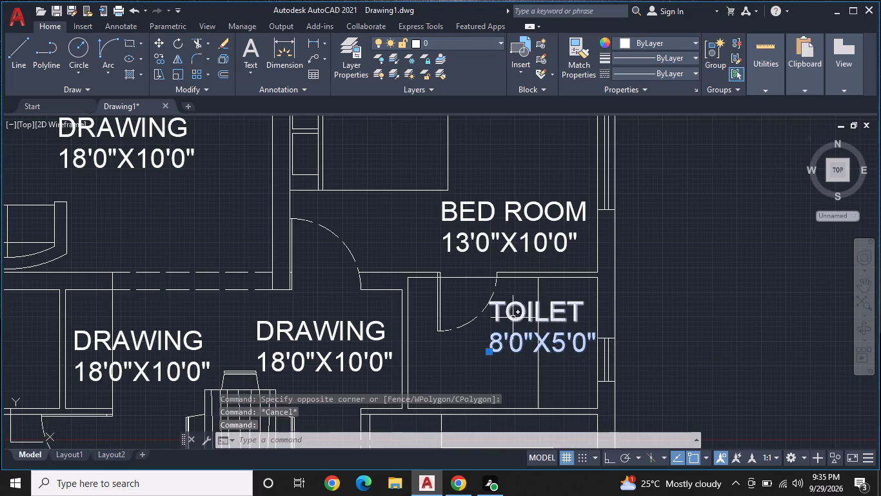
pyautogui.click(513, 317)
pyautogui.rightClick(513, 317)
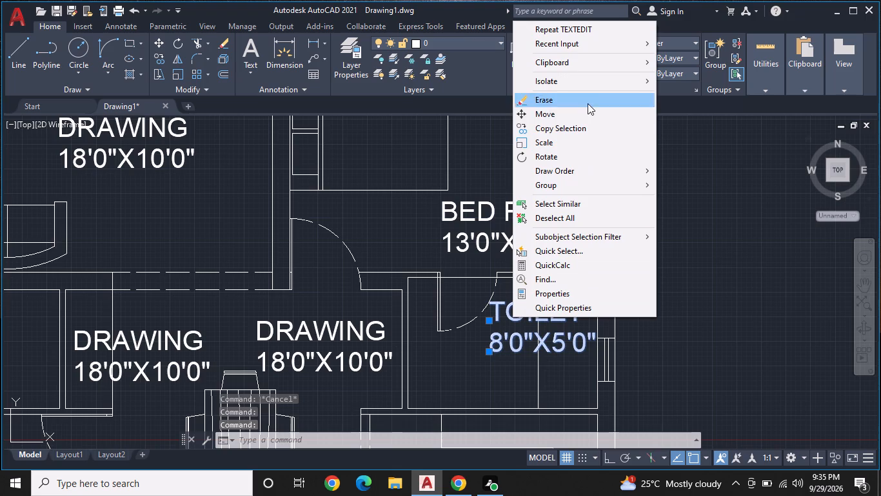
pyautogui.click(565, 140)
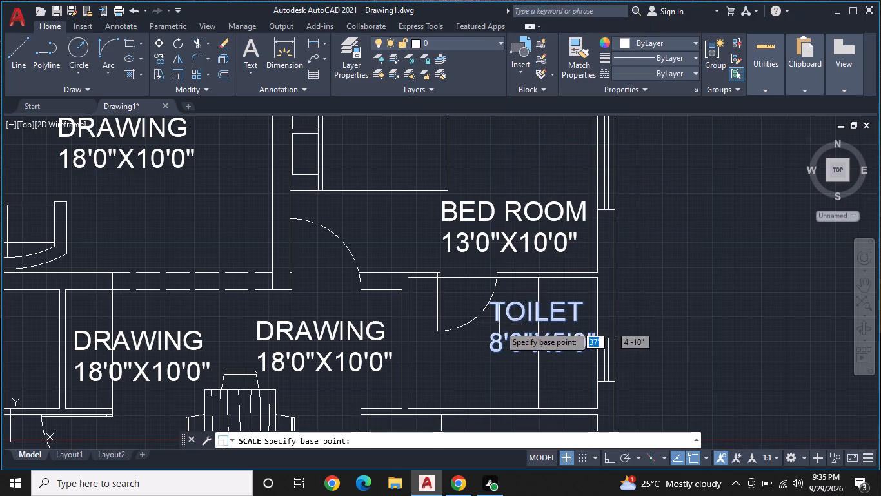
pyautogui.click(493, 323)
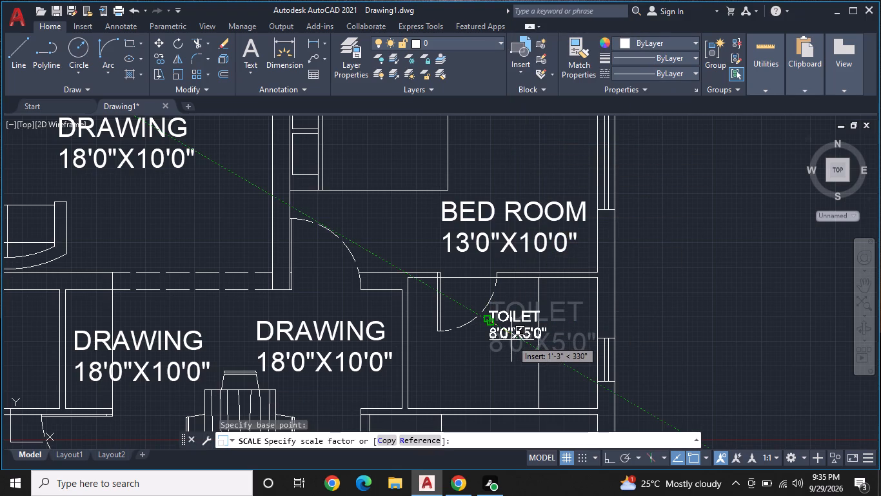
pyautogui.click(511, 340)
# Insert a toilet block in the TOILET room, just below its label.
pyautogui.scroll(1, 538, 329)
pyautogui.moveTo(542, 325); pyautogui.dragTo(600, 280, button='middle')
pyautogui.scroll(-1, 600, 280)
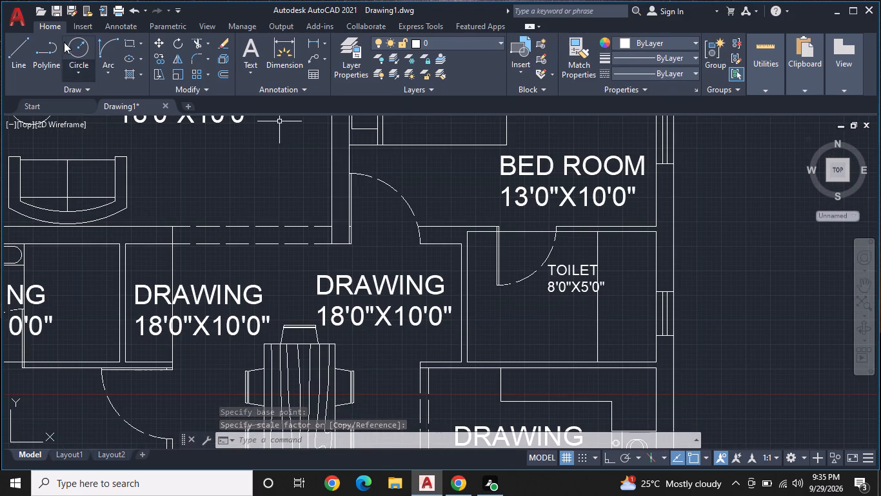
pyautogui.click(84, 21)
pyautogui.click(19, 65)
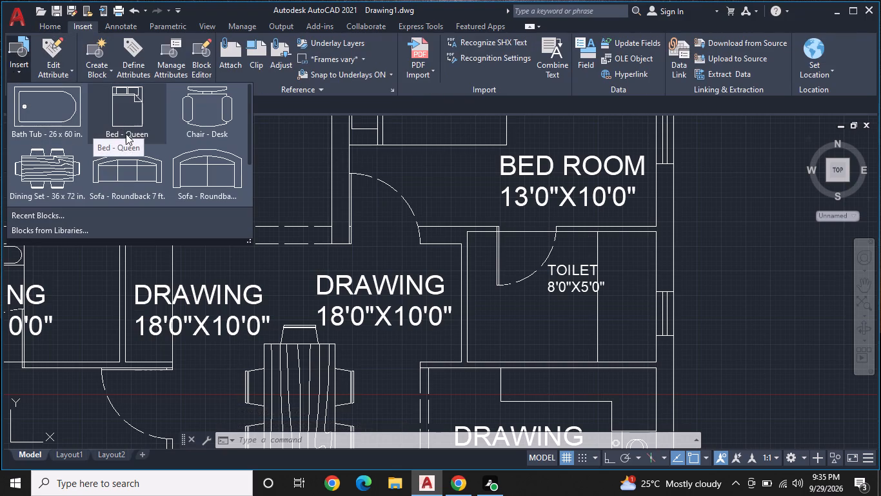
pyautogui.scroll(-3, 126, 134)
pyautogui.click(43, 177)
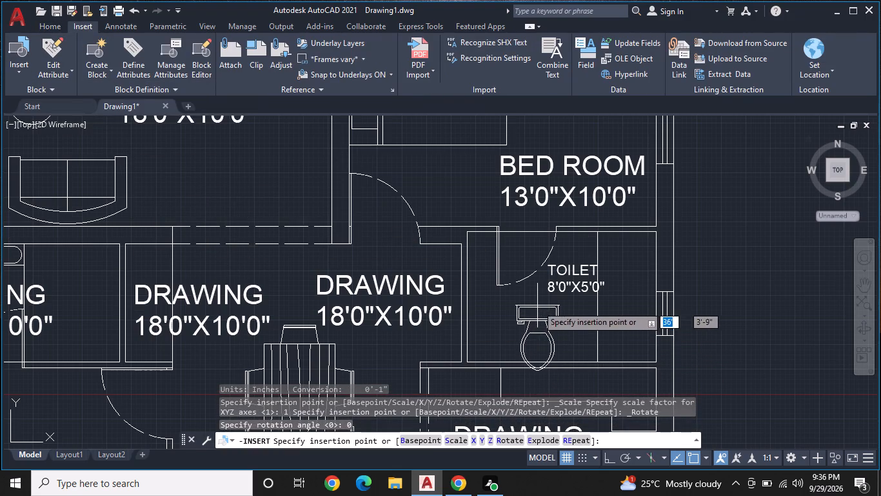
pyautogui.click(537, 305)
# Rotate the inserted toilet 180 degrees and move it so its tank sits against the room's lower wall.
pyautogui.click(537, 306)
pyautogui.rightClick(537, 306)
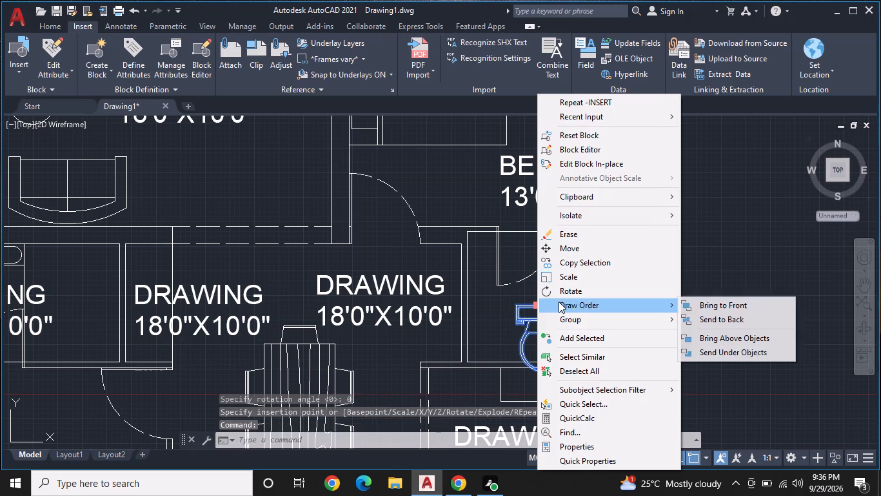
pyautogui.click(571, 295)
pyautogui.click(557, 309)
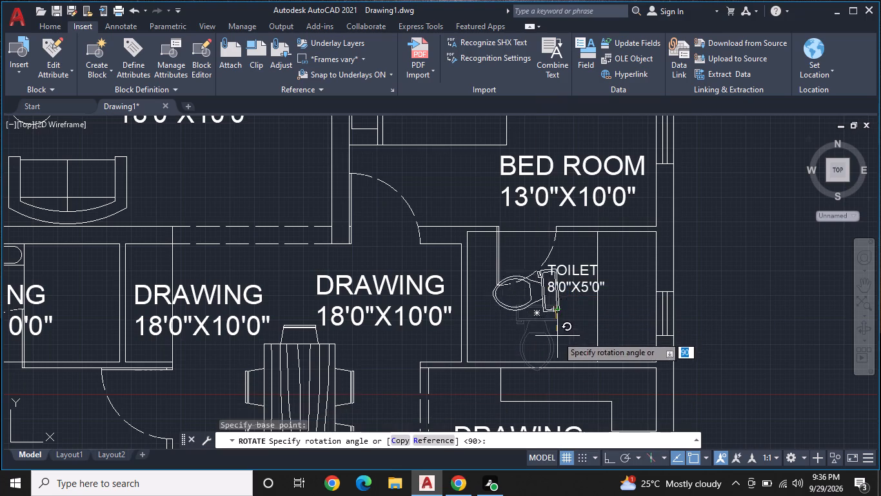
pyautogui.click(469, 313)
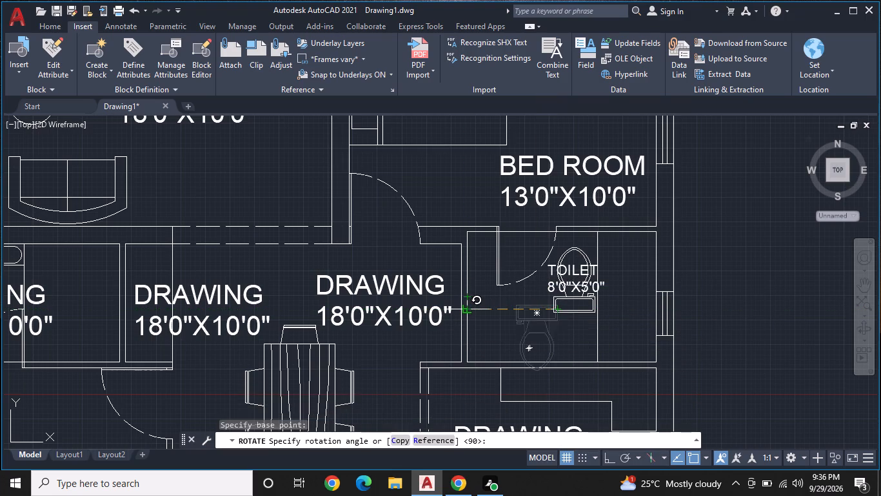
pyautogui.click(583, 311)
pyautogui.click(571, 311)
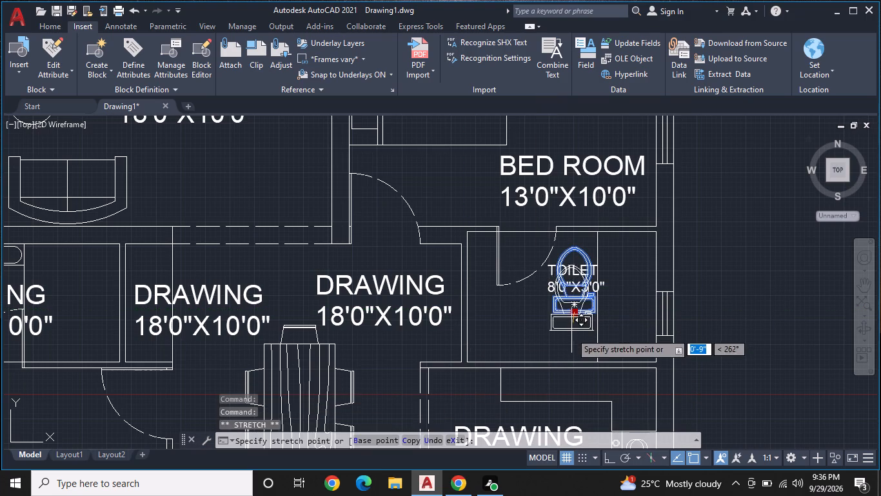
pyautogui.click(565, 358)
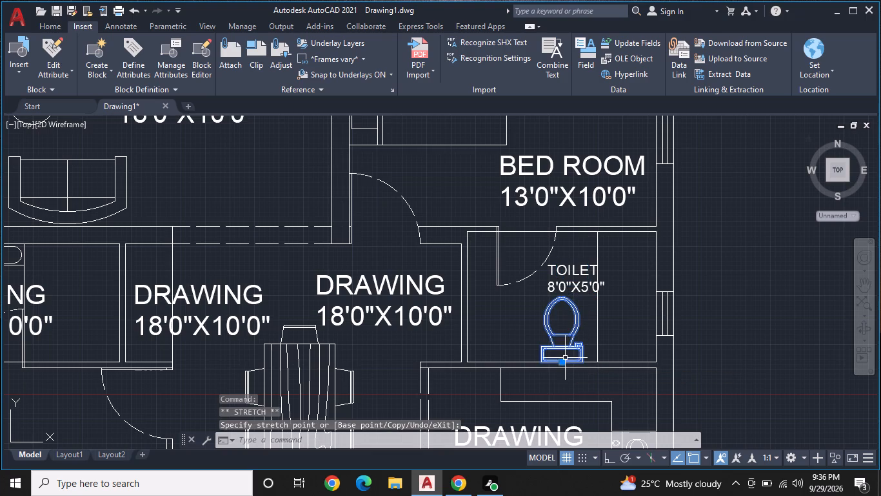
# Insert the "Bath Tub - 26 x 60 in." block in the lower-left area of the TOILET room, along the bottom wall.
pyautogui.moveTo(531, 342); pyautogui.dragTo(569, 339, button='middle')
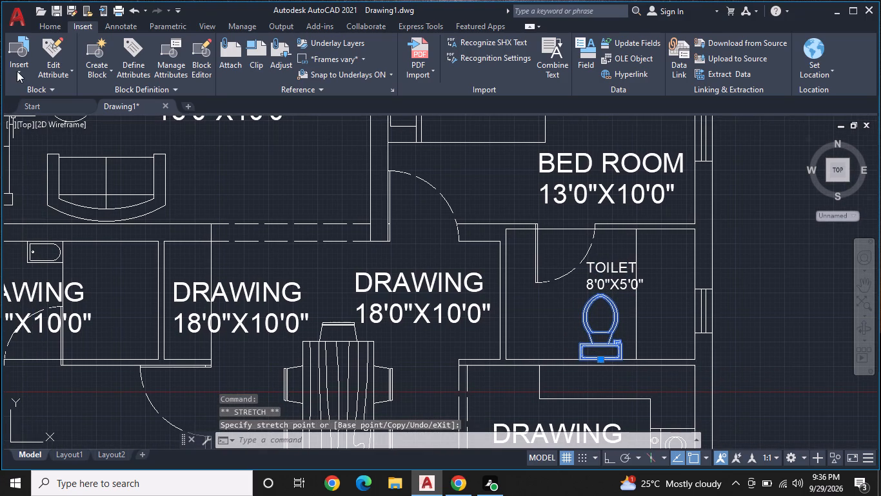
pyautogui.click(17, 71)
pyautogui.scroll(5, 74, 136)
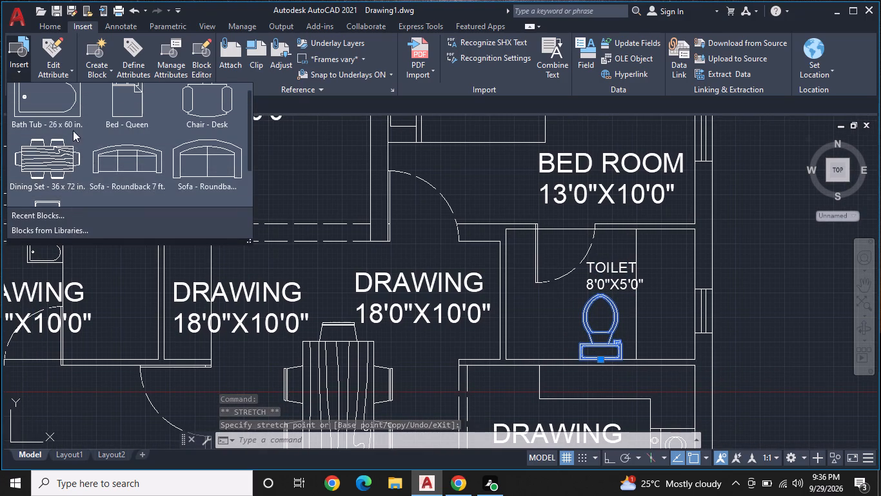
pyautogui.click(46, 104)
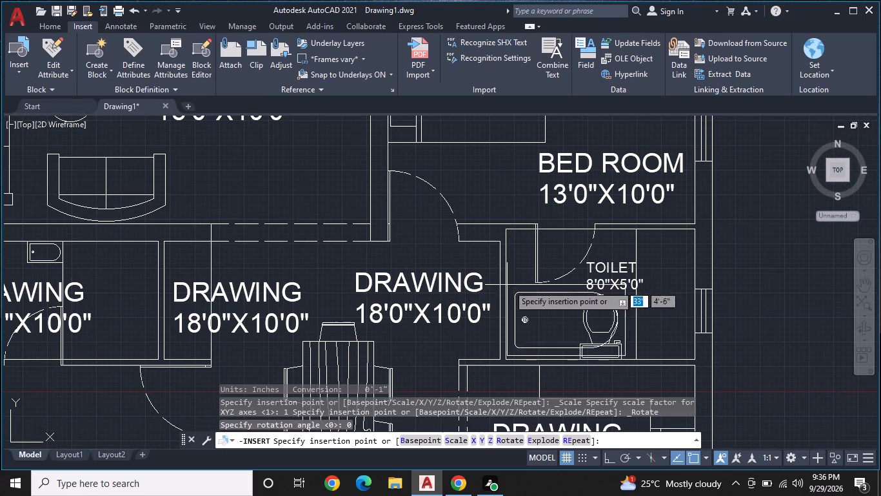
pyautogui.scroll(1, 511, 293)
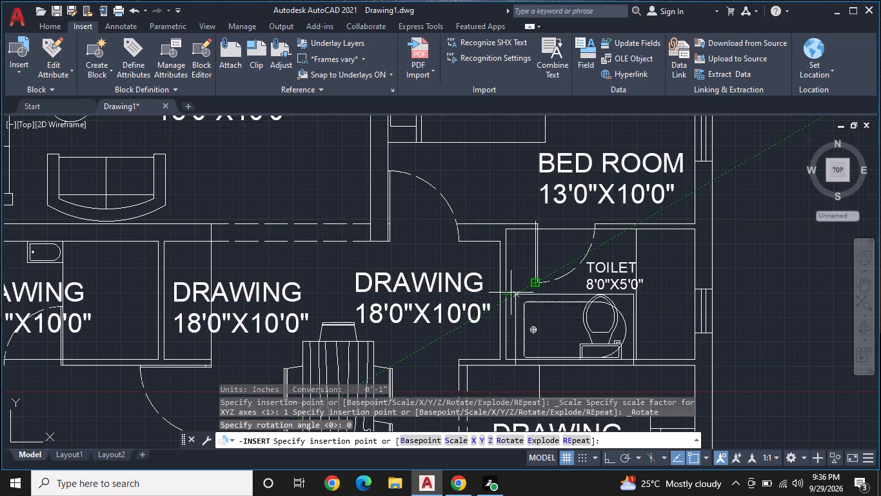
pyautogui.moveTo(519, 298); pyautogui.dragTo(525, 211, button='middle')
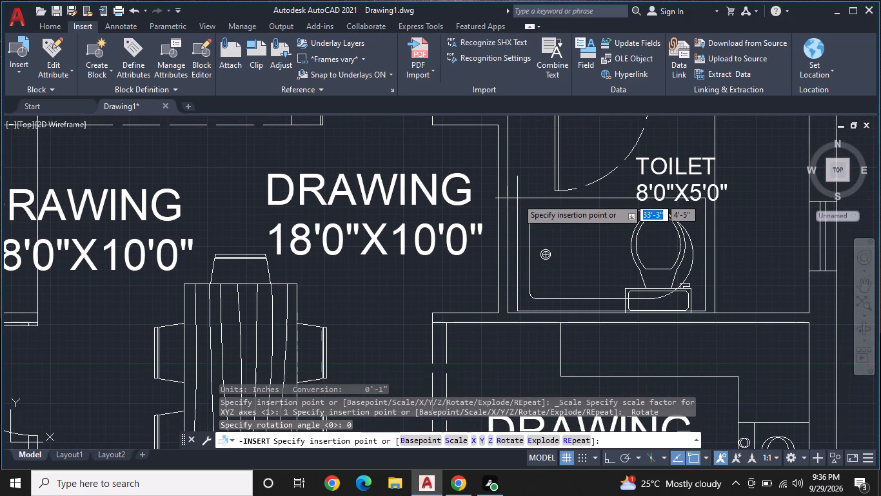
pyautogui.click(517, 200)
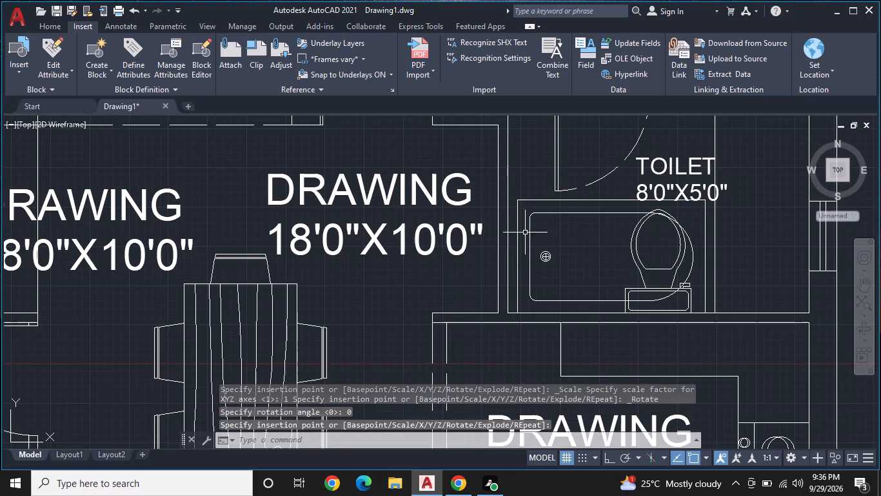
# Scale the bathtub in the TOILET room down to about 40% of its size from its lower-left corner.
pyautogui.click(531, 249)
pyautogui.rightClick(522, 263)
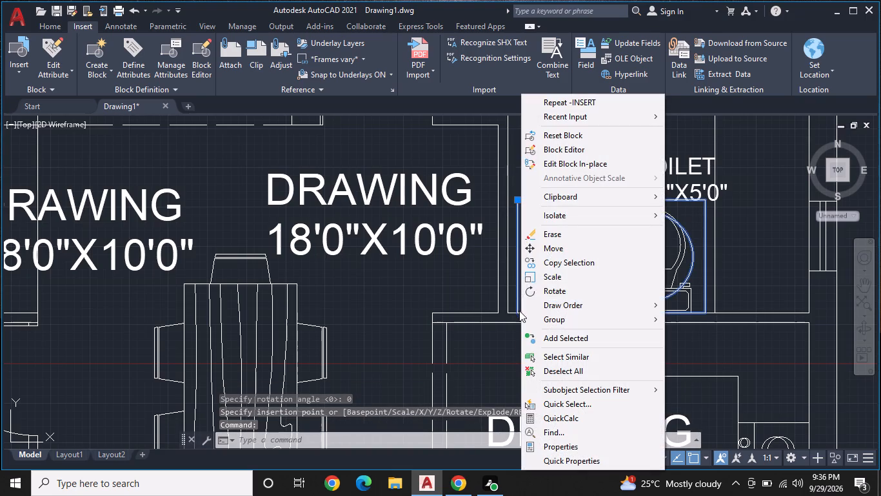
pyautogui.click(546, 276)
pyautogui.scroll(1, 520, 315)
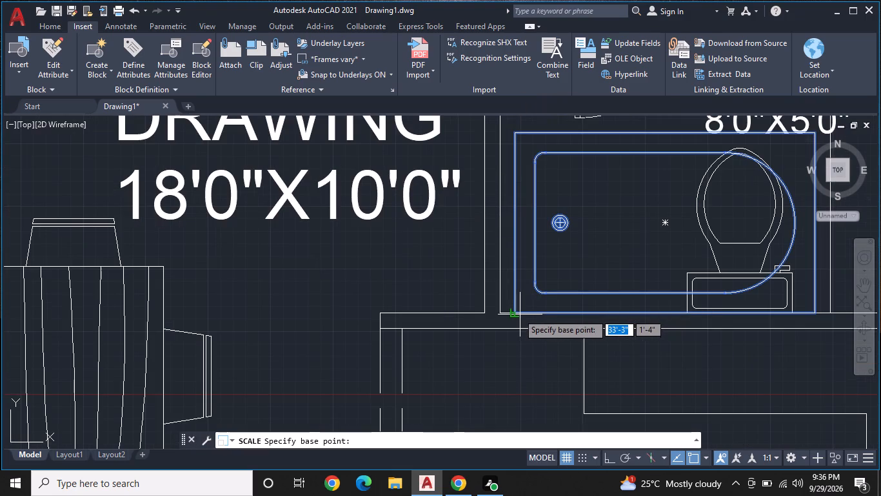
pyautogui.click(515, 313)
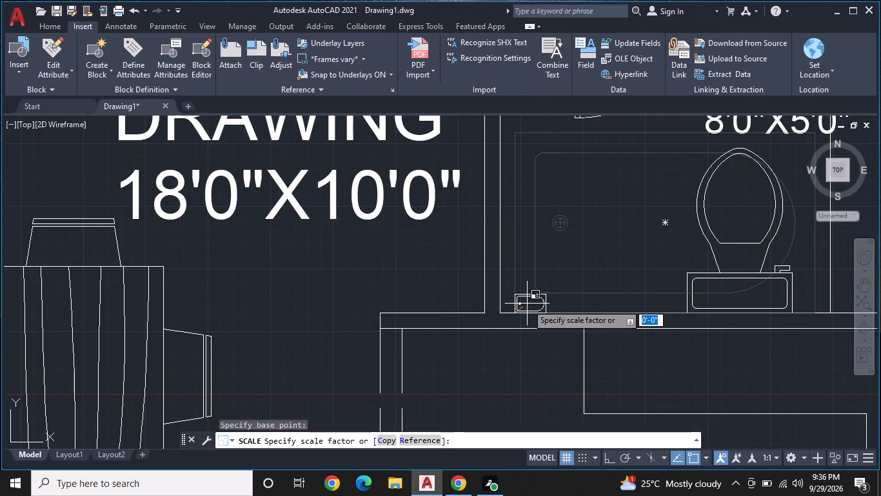
pyautogui.click(566, 285)
pyautogui.press('Escape')
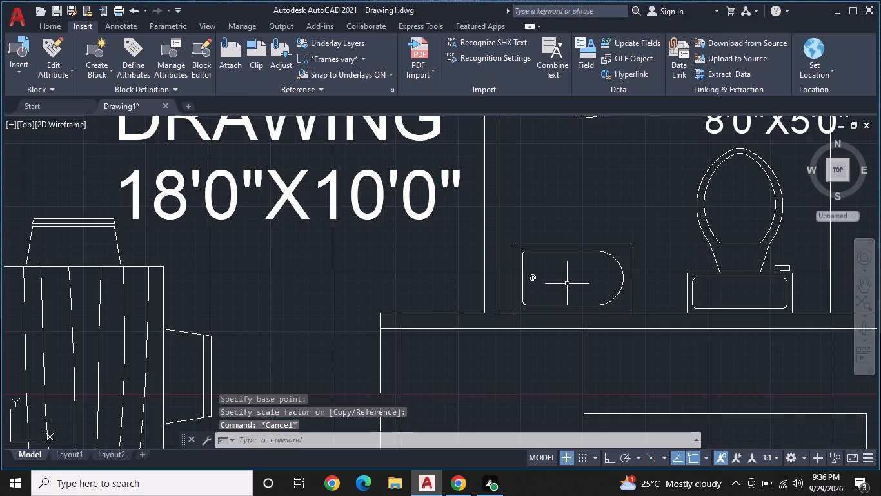
# Change the DRAWING label above the dining table to DINING.
pyautogui.scroll(-3, 567, 284)
pyautogui.moveTo(571, 263); pyautogui.dragTo(618, 234, button='middle')
pyautogui.scroll(1, 615, 235)
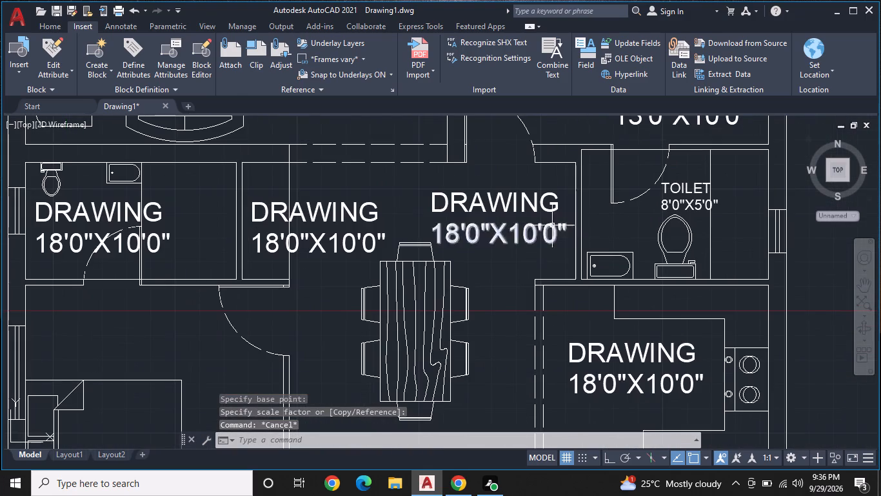
pyautogui.doubleClick(495, 201)
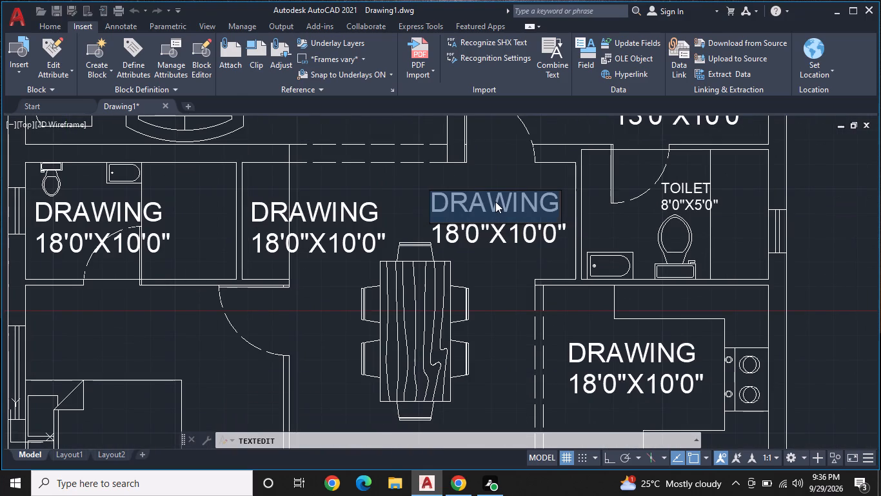
pyautogui.press('BackSpace')
pyautogui.write('DINING')
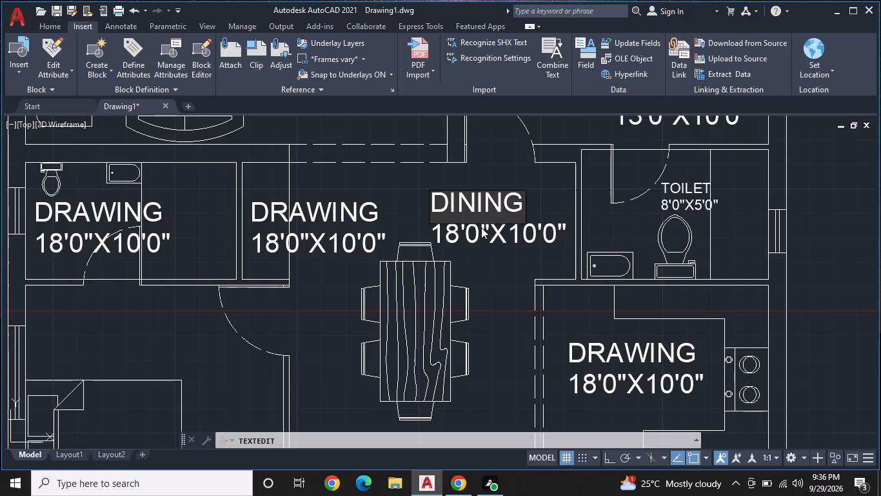
pyautogui.click(481, 227)
# Set the size line under the DINING label to 10'0"X13'6".
pyautogui.click(558, 230)
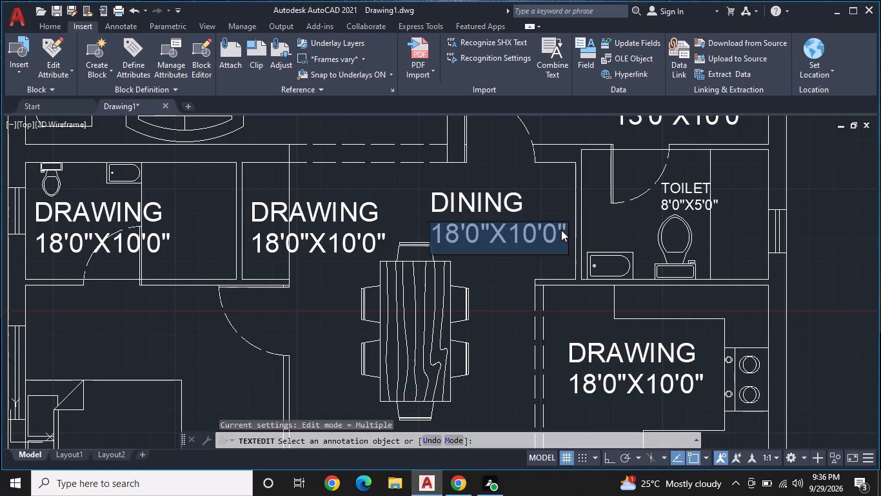
pyautogui.press('BackSpace')
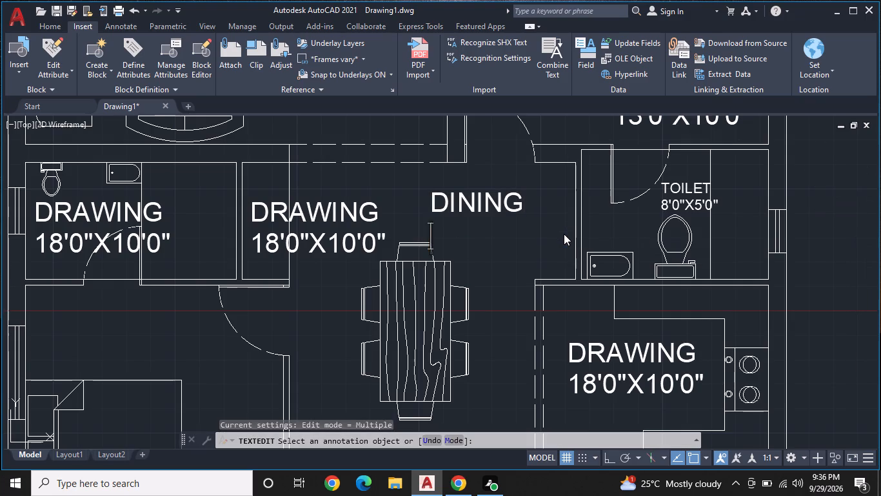
pyautogui.write('10')
pyautogui.press("'")
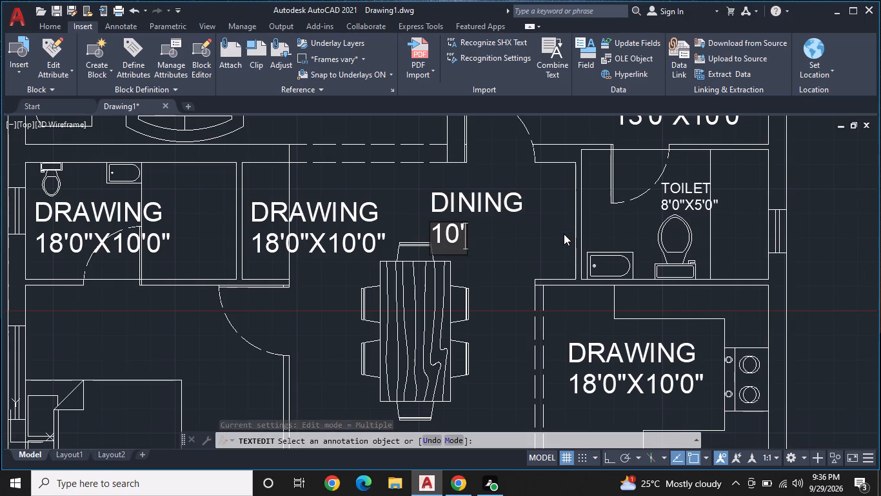
pyautogui.write('0"X')
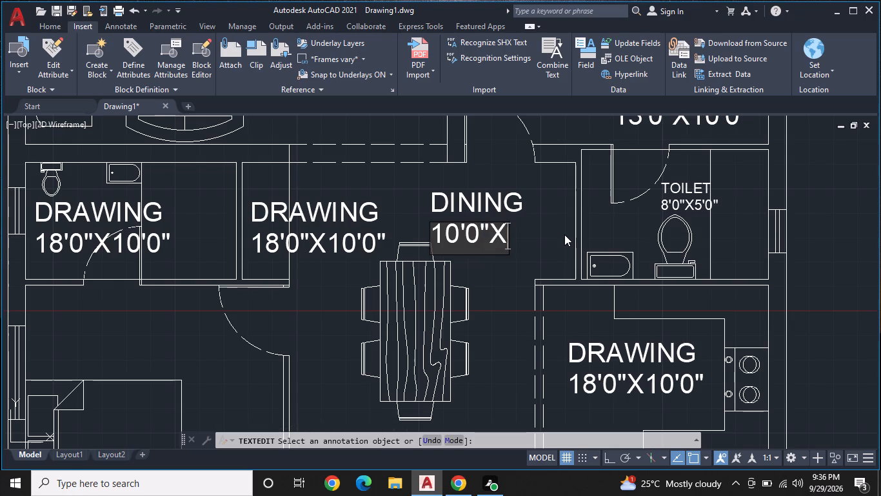
pyautogui.press('1')
pyautogui.press('Return')
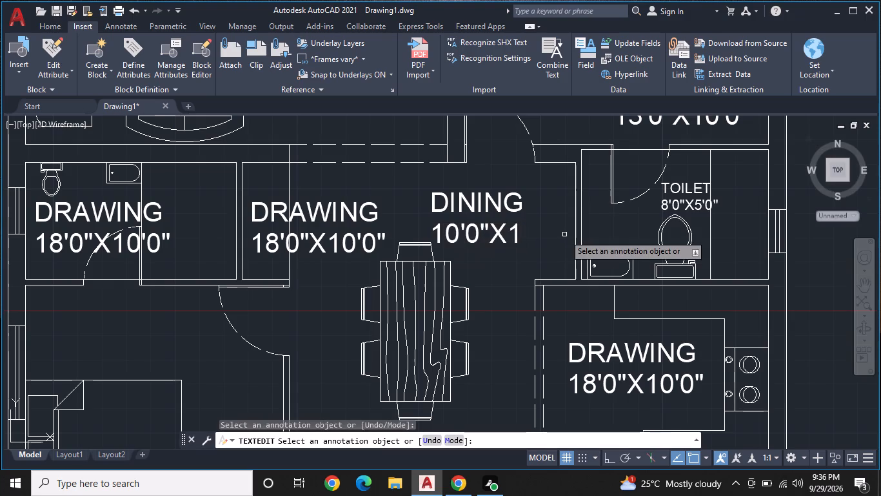
pyautogui.press('3')
pyautogui.press('Escape')
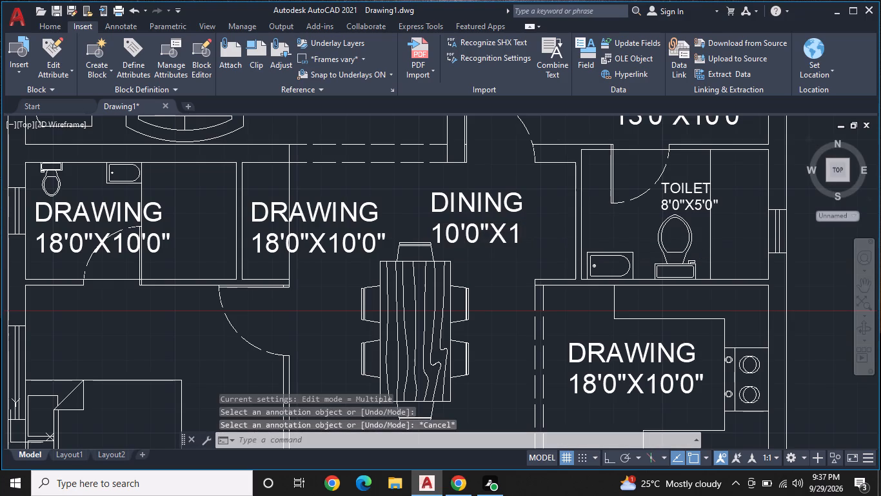
pyautogui.click(528, 240)
pyautogui.click(521, 238)
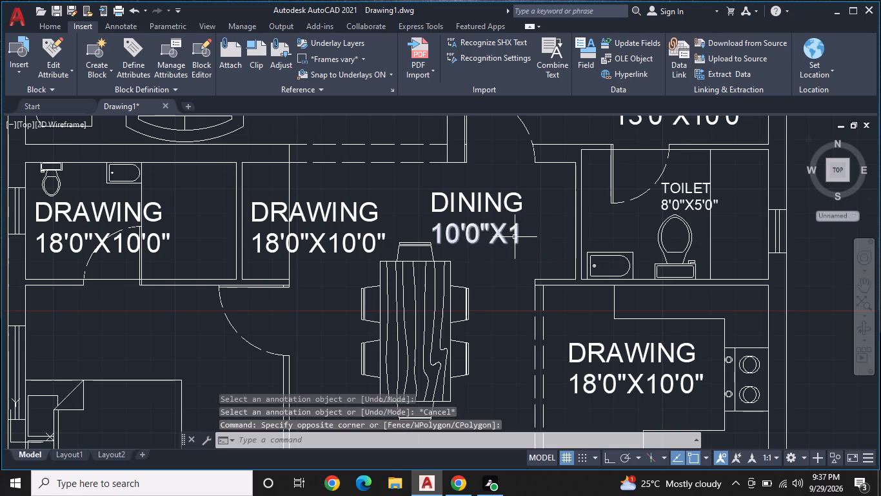
pyautogui.doubleClick(514, 236)
pyautogui.click(518, 233)
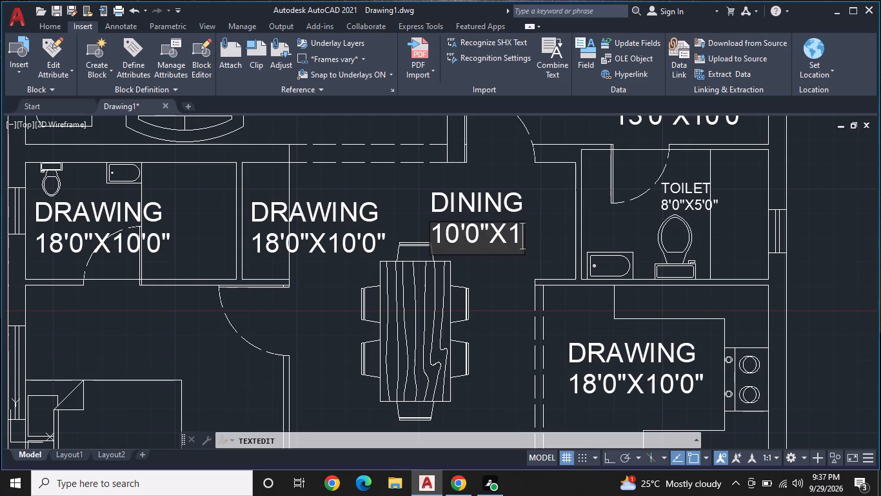
pyautogui.write("3';")
pyautogui.press('BackSpace')
pyautogui.write('6"')
pyautogui.press('Return')
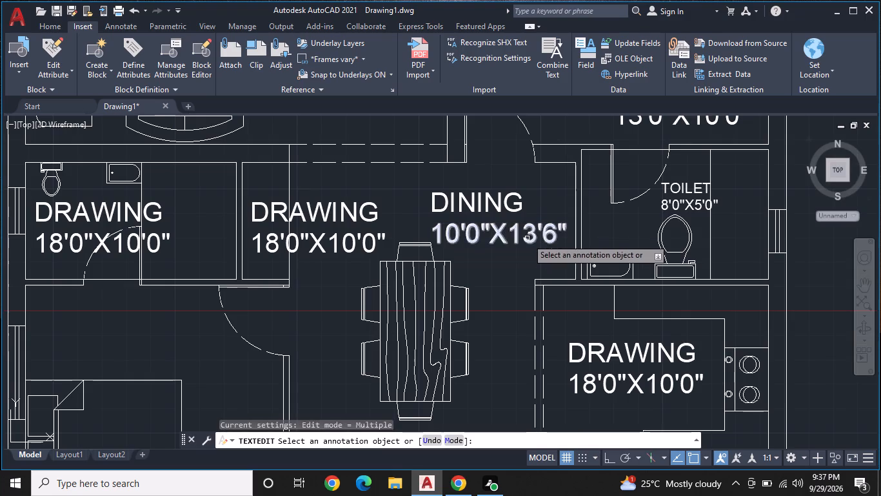
pyautogui.press('Escape')
# Erase the size line of the DRAWING label that overlaps the narrow room between the left bathroom and the dining area.
pyautogui.click(352, 240)
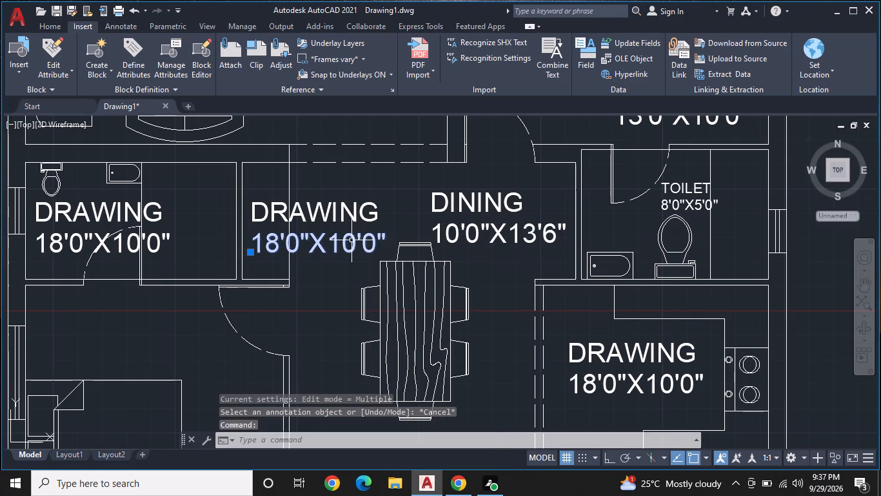
pyautogui.rightClick(351, 240)
pyautogui.click(396, 236)
# Change the remaining DRAWING text at the narrow room beside the dining area to POOJA.
pyautogui.click(355, 218)
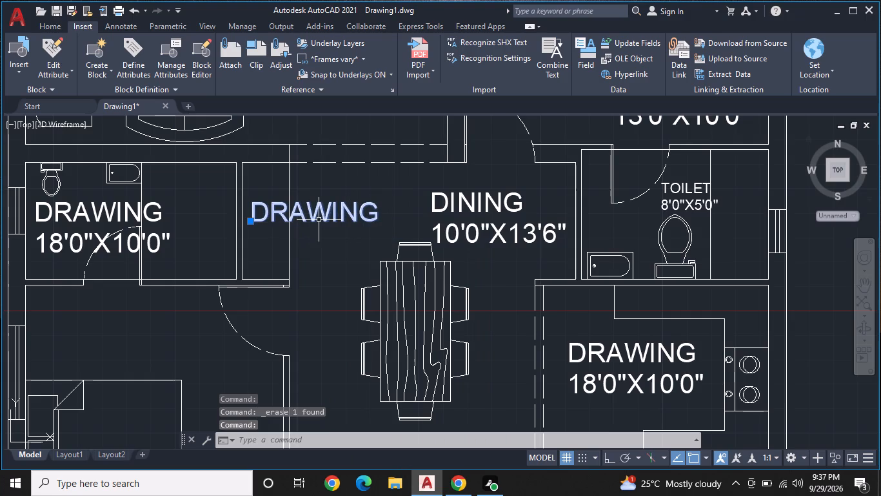
pyautogui.press('BackSpace')
pyautogui.press('BackSpace')
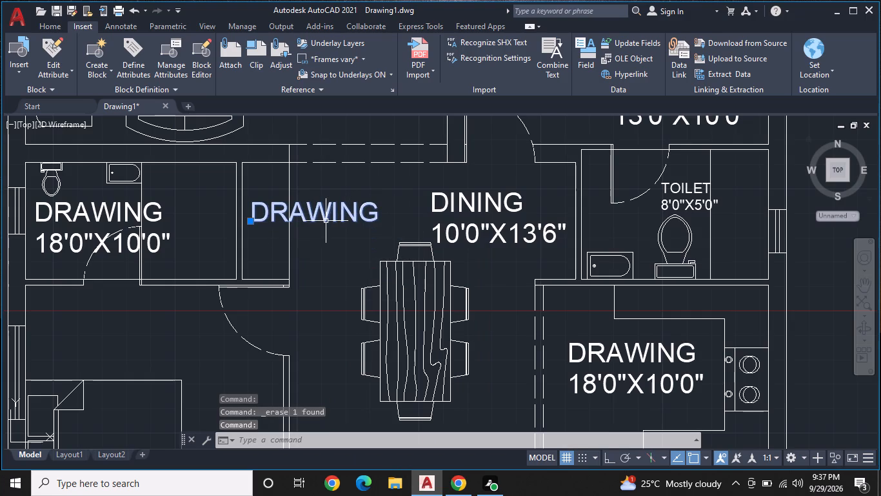
pyautogui.click(327, 222)
pyautogui.doubleClick(335, 212)
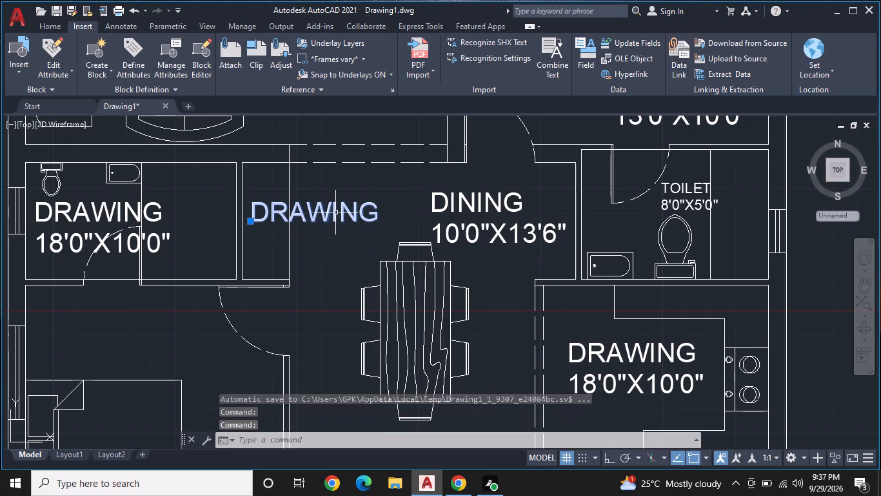
pyautogui.press('BackSpace')
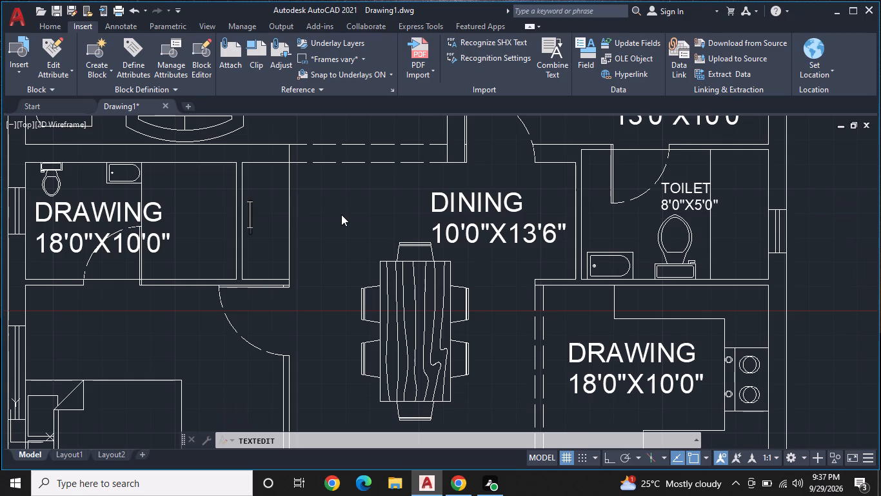
pyautogui.press('p')
pyautogui.write('OOJA')
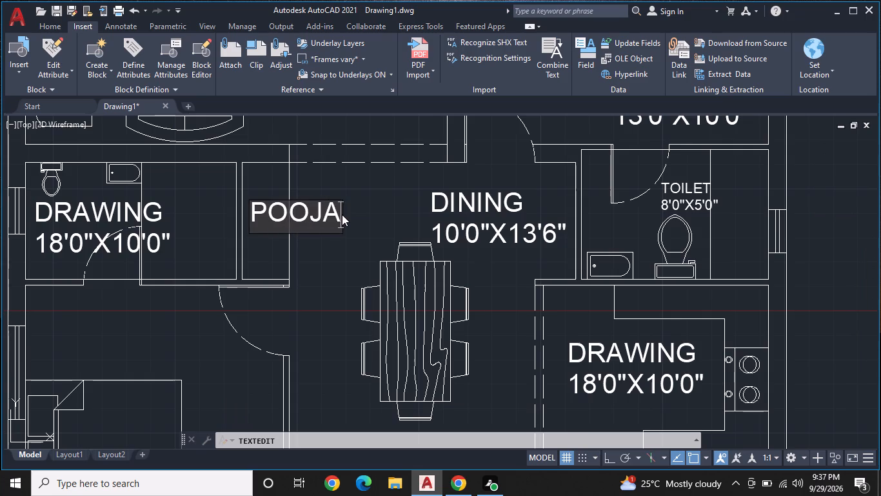
pyautogui.press('Return')
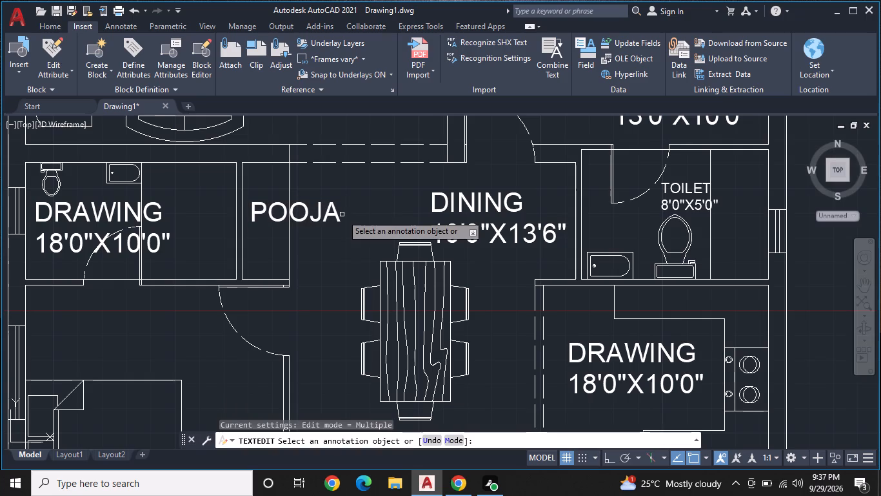
pyautogui.press('Escape')
# Rotate the POOJA label 90 degrees about its insertion point so it reads vertically upward.
pyautogui.click(313, 218)
pyautogui.rightClick(293, 222)
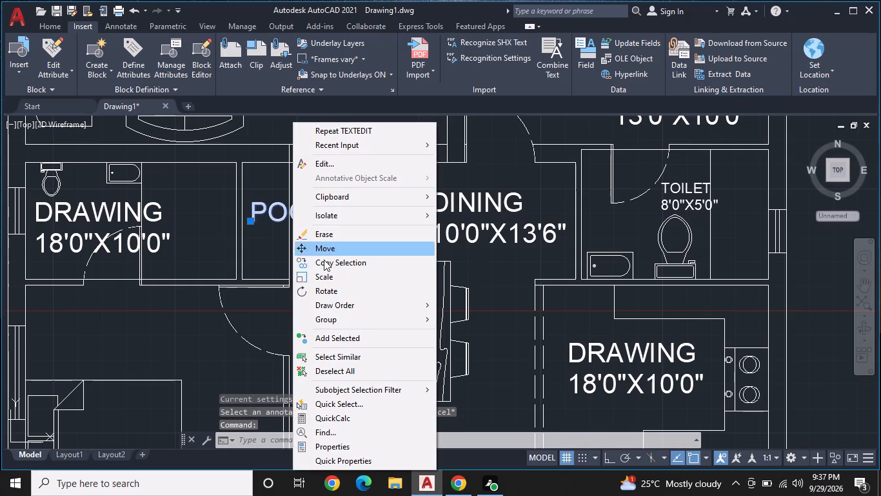
pyautogui.click(327, 294)
pyautogui.click(252, 224)
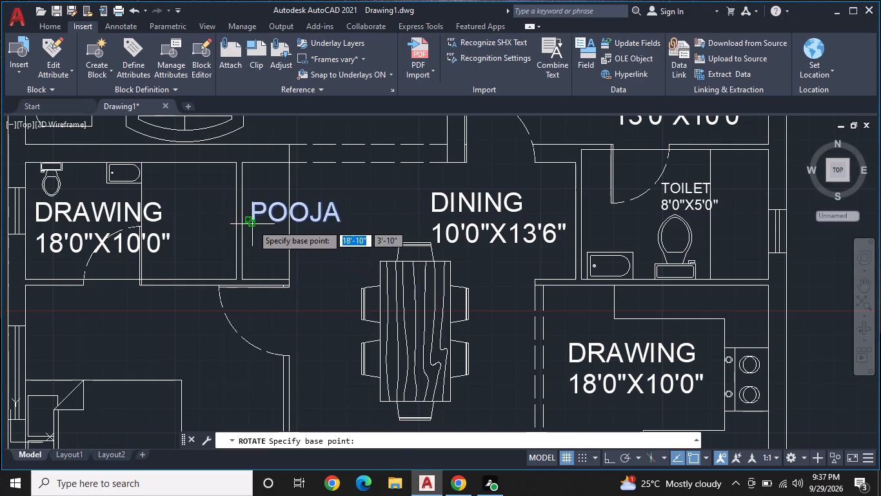
pyautogui.press('F8')
pyautogui.click(259, 176)
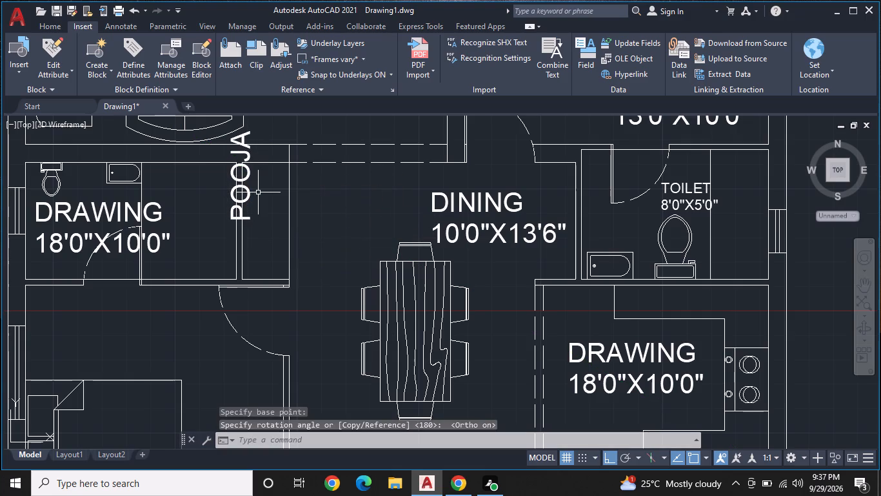
# Move the vertical POOJA label down and right so it sits inside the narrow room.
pyautogui.click(248, 184)
pyautogui.click(249, 223)
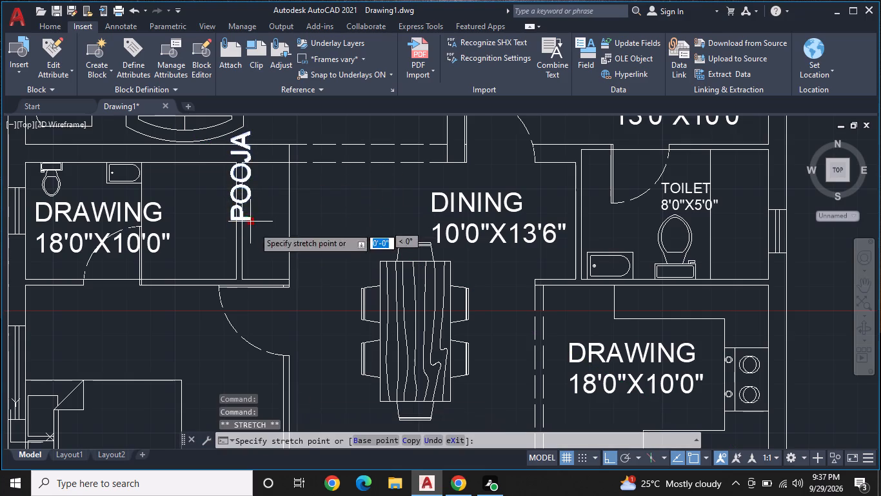
pyautogui.press('F8')
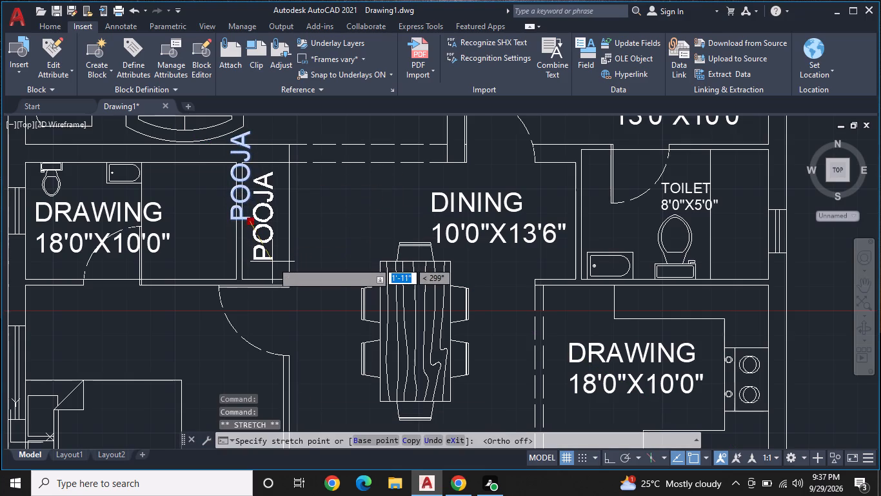
pyautogui.click(272, 262)
pyautogui.press('Escape')
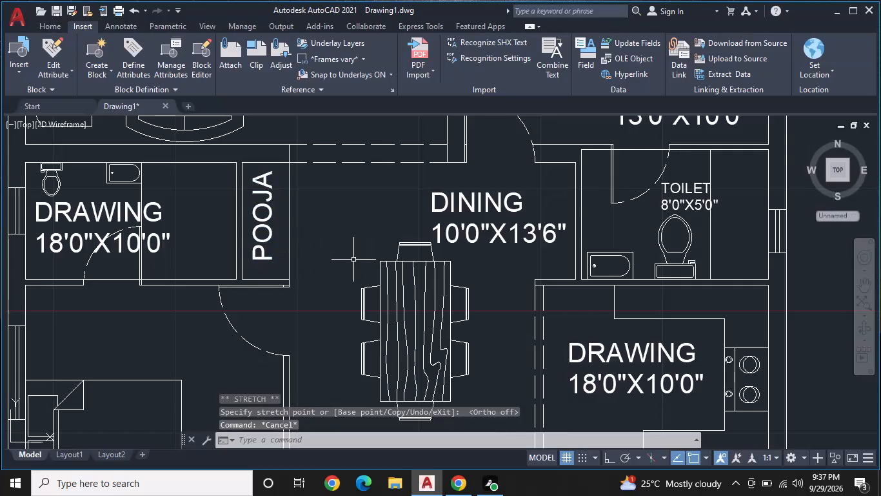
# Change the DRAWING label in the left bathroom, below its toilet and bathtub, to TOILET.
pyautogui.moveTo(353, 260); pyautogui.dragTo(595, 261, button='middle')
pyautogui.doubleClick(321, 209)
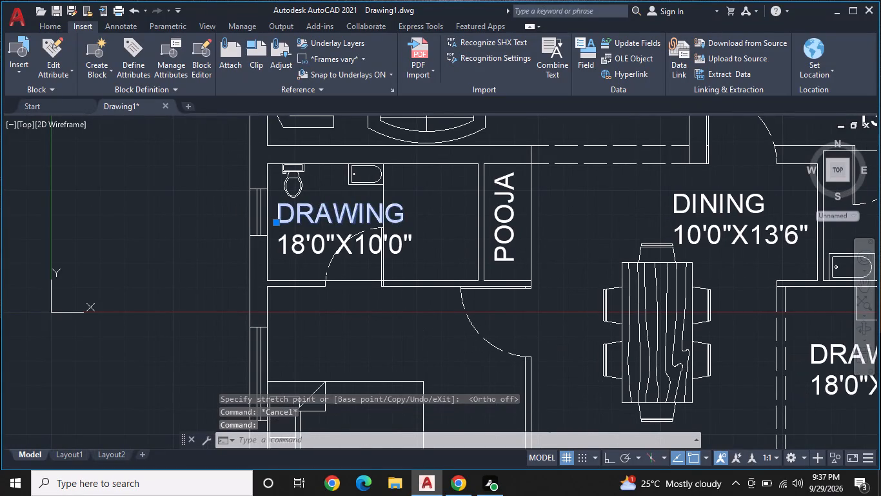
pyautogui.press('BackSpace')
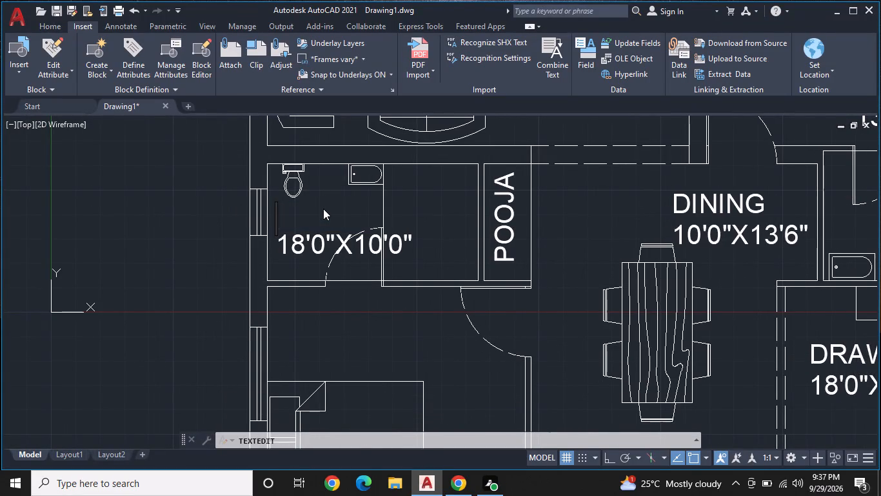
pyautogui.write('TOILET')
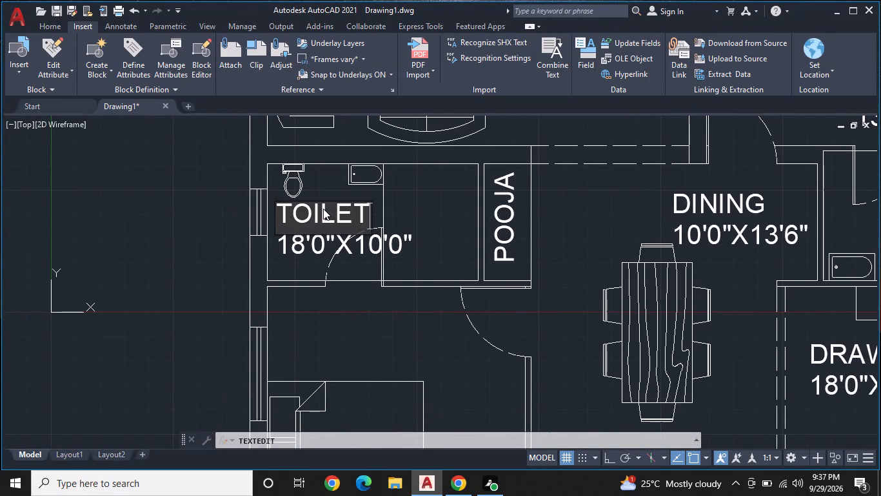
pyautogui.click(396, 240)
# Change the size text under the TOILET label in the left bathroom to 9'0"X5'0".
pyautogui.click(399, 237)
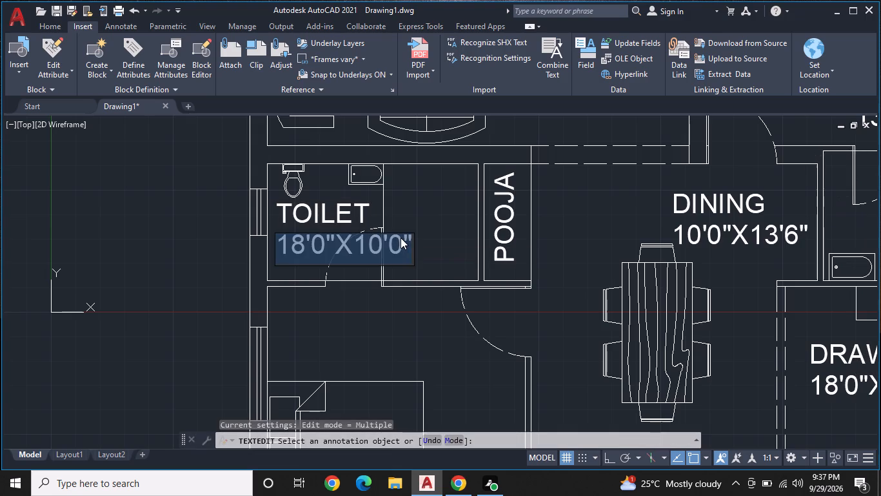
pyautogui.press('BackSpace')
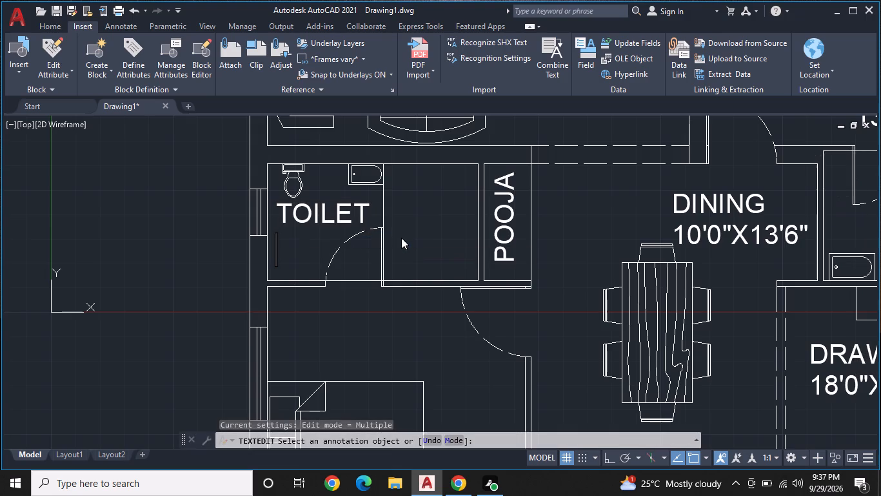
pyautogui.write('9\'0"X')
pyautogui.write("5'")
pyautogui.write('0"')
pyautogui.press('Return')
pyautogui.press('Escape')
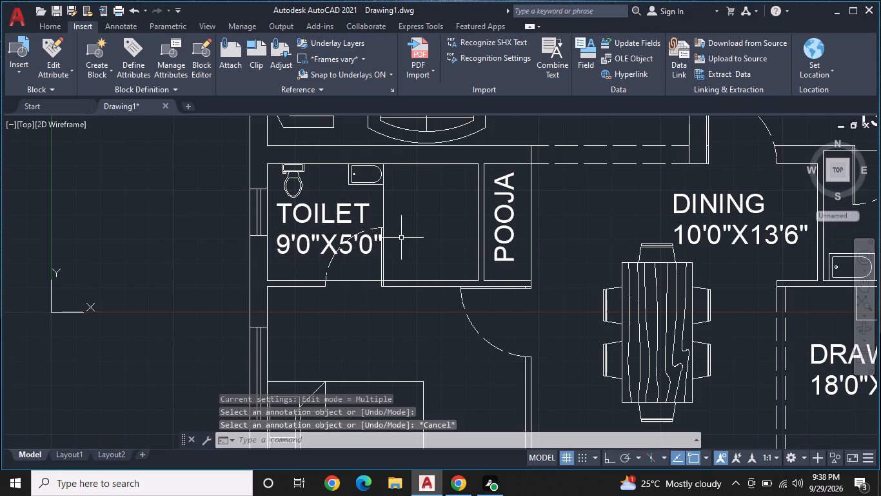
# Scale down the left bathroom's TOILET label and its size text together, based at the label's lower-left corner, to fit beside the door swing.
pyautogui.click(343, 223)
pyautogui.click(302, 243)
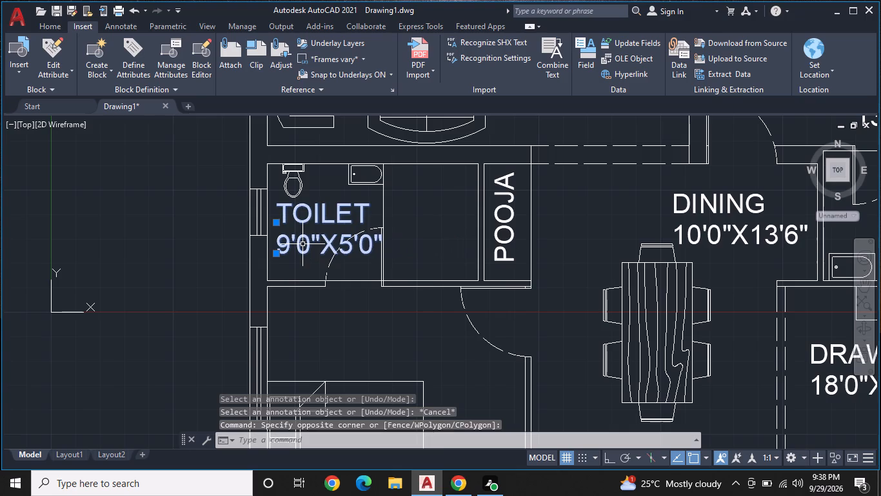
pyautogui.rightClick(302, 244)
pyautogui.click(361, 296)
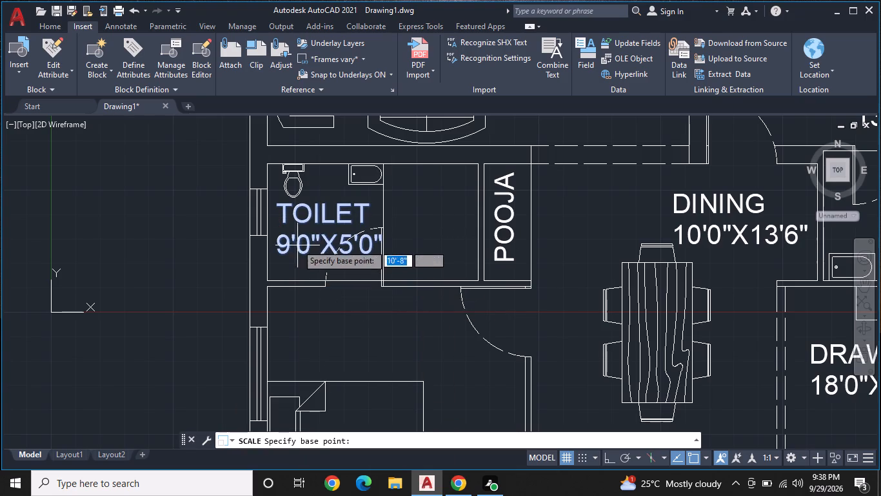
pyautogui.click(278, 219)
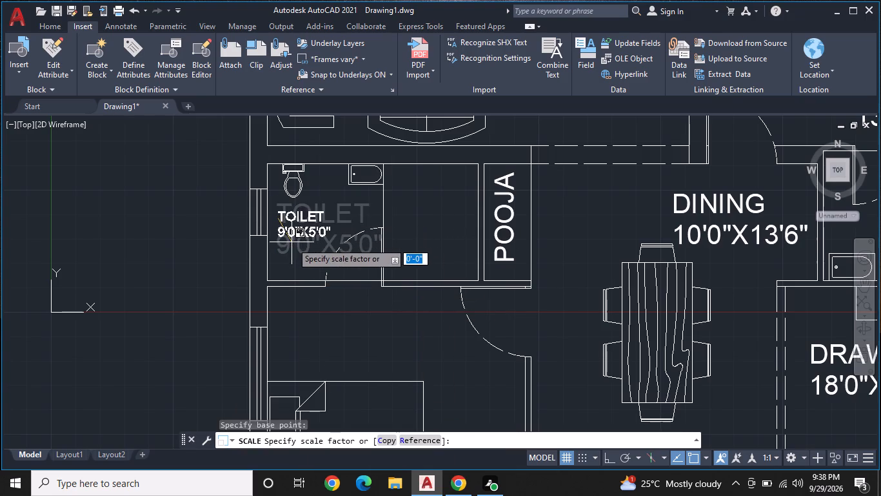
pyautogui.click(297, 251)
# Change the DRAWING label in the room with the bed, below the left bathroom, to M. BED ROOM.
pyautogui.moveTo(377, 274); pyautogui.dragTo(375, 215, button='middle')
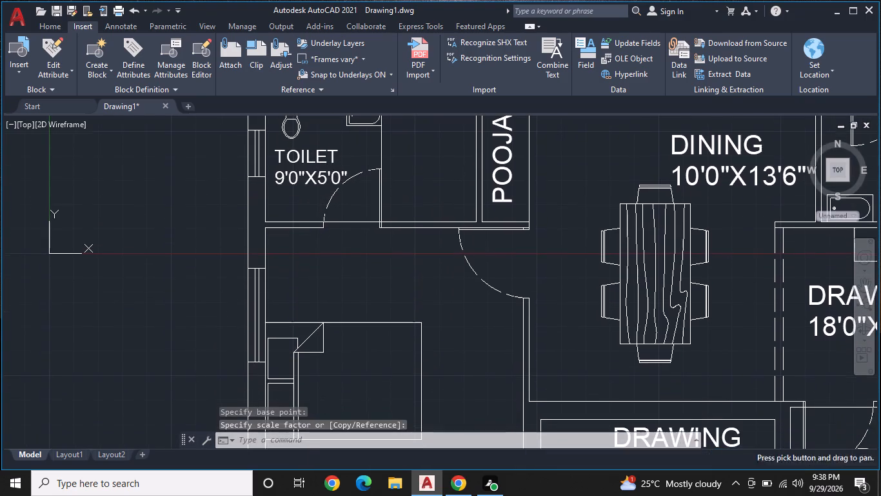
pyautogui.scroll(-1, 409, 273)
pyautogui.moveTo(424, 282); pyautogui.dragTo(428, 205, button='middle')
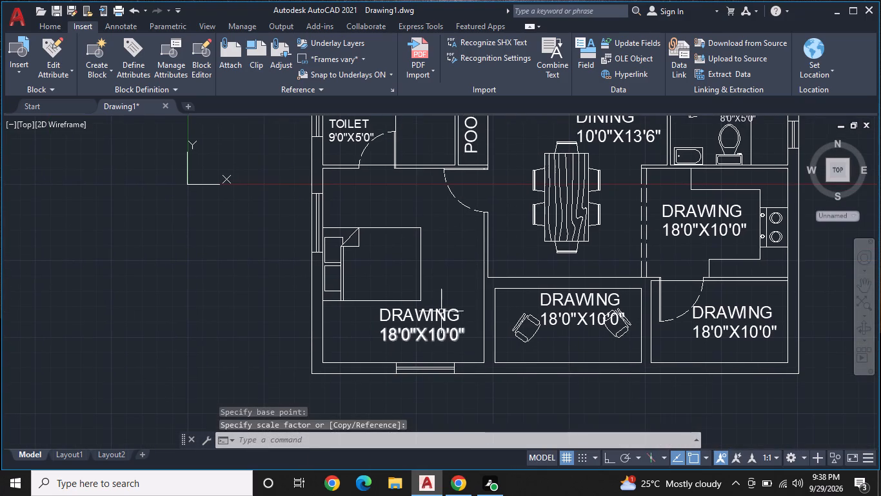
pyautogui.moveTo(441, 311); pyautogui.dragTo(441, 317)
pyautogui.doubleClick(441, 317)
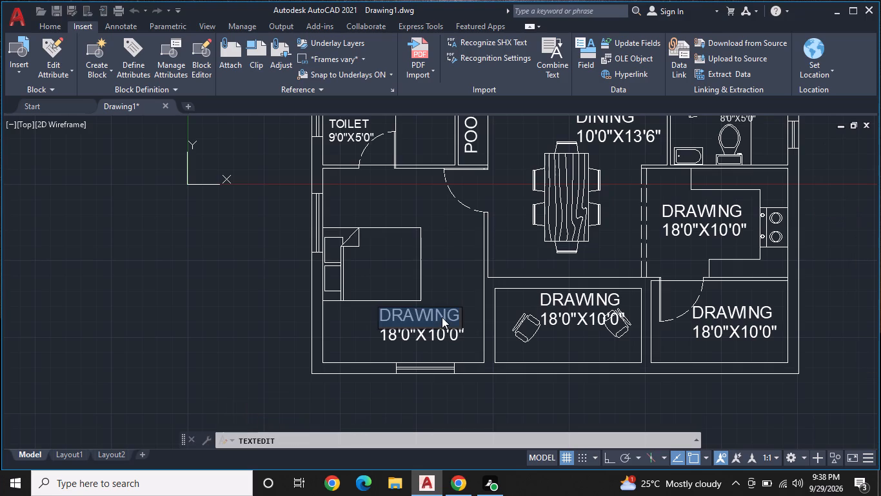
pyautogui.press('BackSpace')
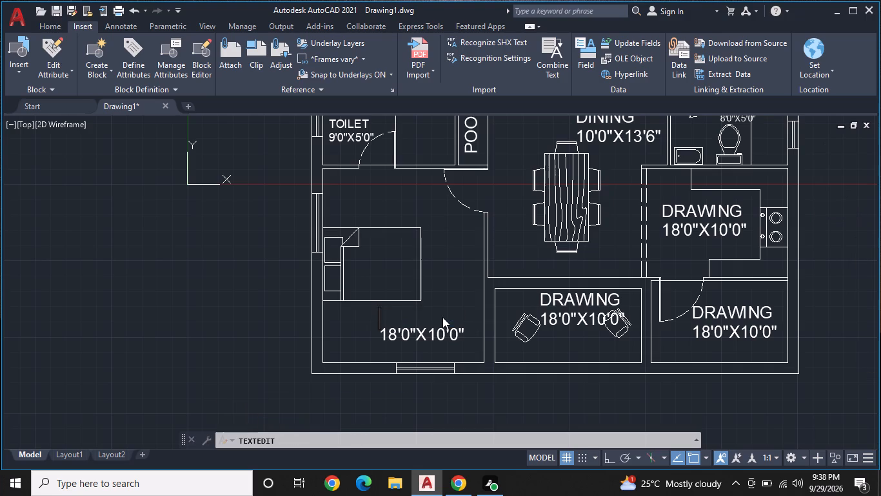
pyautogui.write('M. BED ROOM')
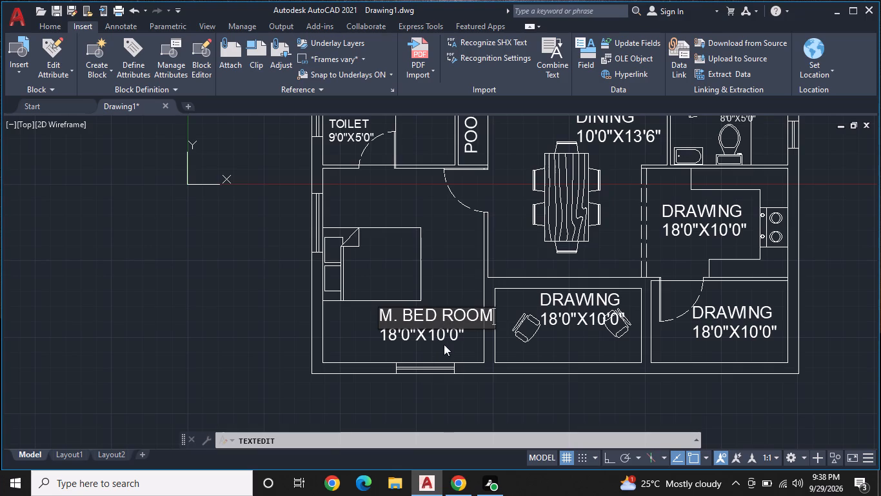
# Replace the size text under the M. BED ROOM label with 11'0"X13'3".
pyautogui.click(447, 333)
pyautogui.doubleClick(452, 333)
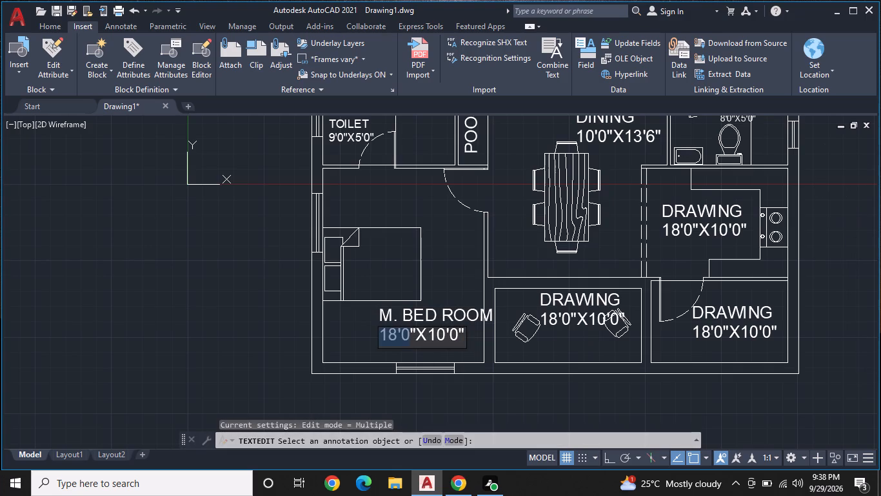
pyautogui.click(462, 333)
pyautogui.press('BackSpace')
pyautogui.press('BackSpace')
pyautogui.press('BackSpace')
pyautogui.press('BackSpace')
pyautogui.press('BackSpace')
pyautogui.press('BackSpace')
pyautogui.press('BackSpace')
pyautogui.press('BackSpace')
pyautogui.press('BackSpace')
pyautogui.press('BackSpace')
pyautogui.press('BackSpace')
pyautogui.press('BackSpace')
pyautogui.press('BackSpace')
pyautogui.press('BackSpace')
pyautogui.press('BackSpace')
pyautogui.press('BackSpace')
pyautogui.press('BackSpace')
pyautogui.press('BackSpace')
pyautogui.press('BackSpace')
pyautogui.press('BackSpace')
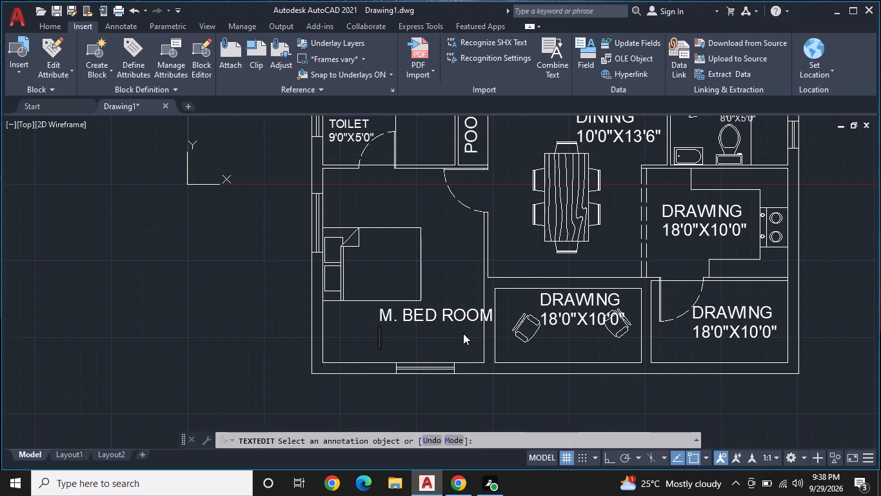
pyautogui.write('11\'0"X')
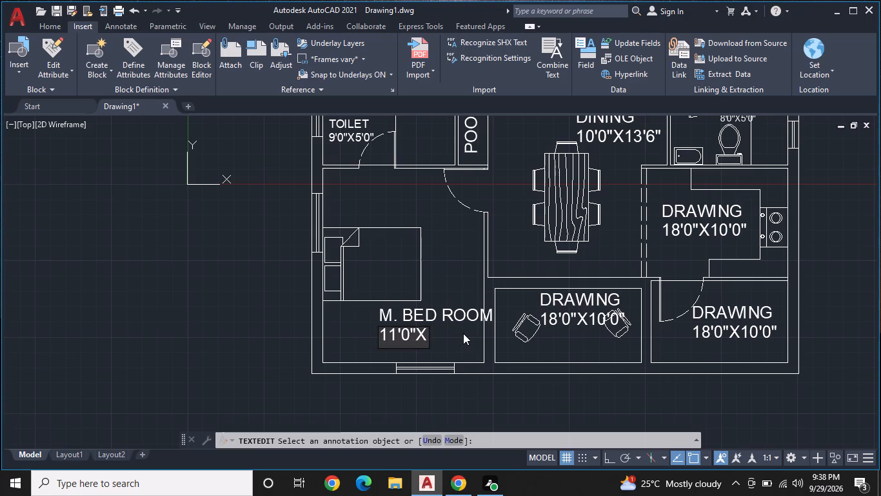
pyautogui.write('13\'3"')
pyautogui.press('Return')
pyautogui.press('Escape')
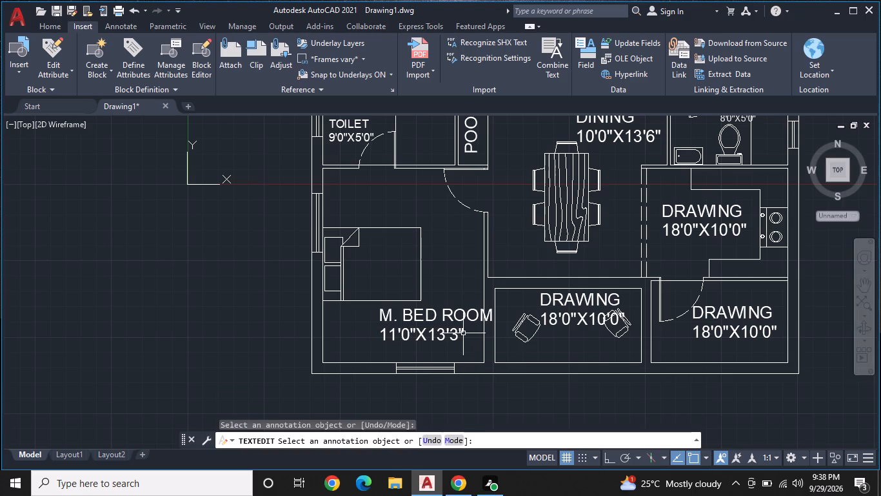
# Move the M. BED ROOM label and its size text left so both sit inside the bedroom walls.
pyautogui.click(445, 315)
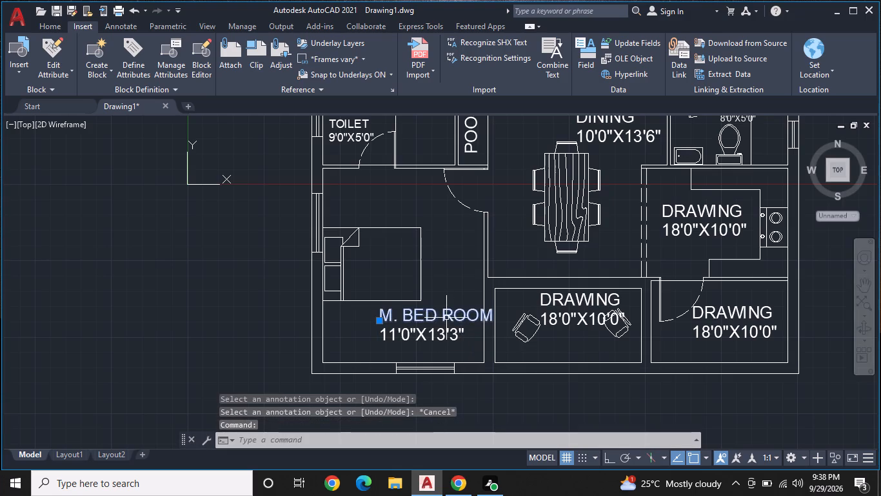
pyautogui.click(435, 331)
pyautogui.rightClick(413, 339)
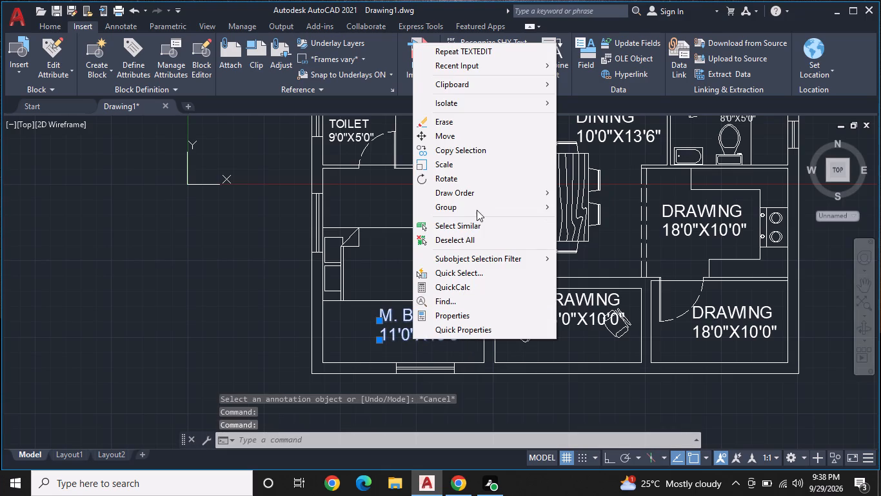
pyautogui.click(477, 139)
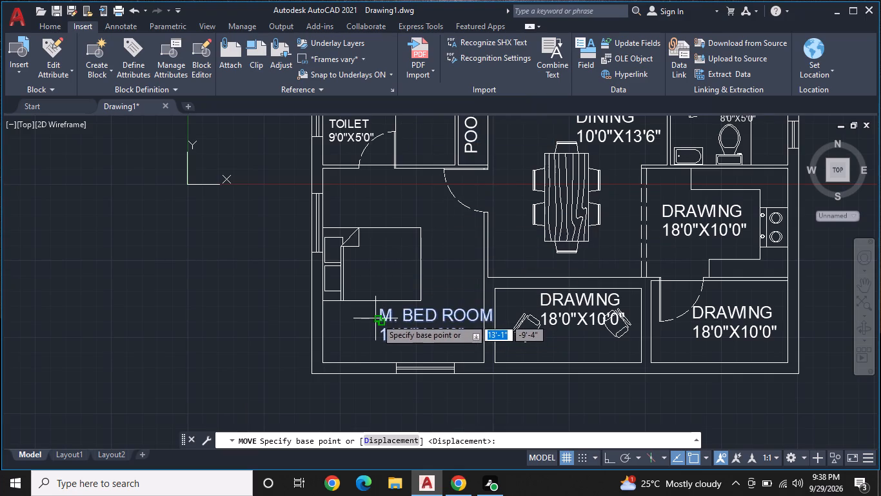
pyautogui.click(381, 321)
pyautogui.click(358, 324)
pyautogui.press('Escape')
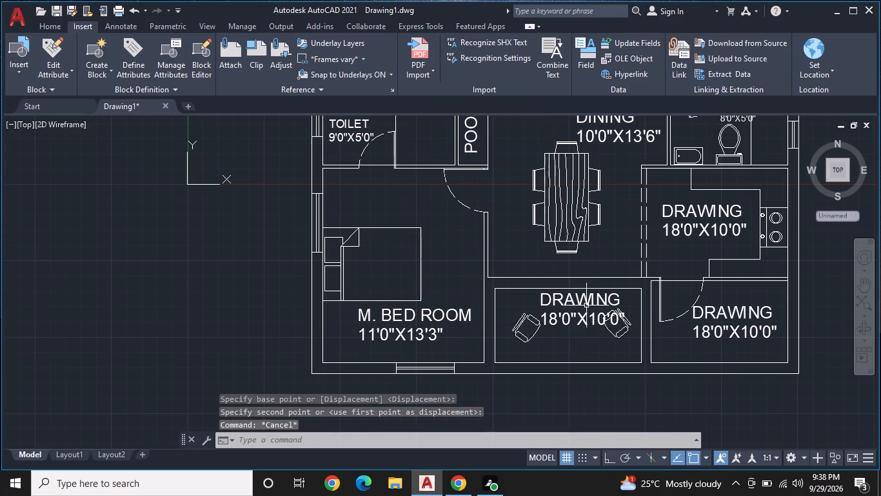
# Change the DRAWING label in the space with the two chairs below the dining area to 5'1"WIDE.
pyautogui.doubleClick(587, 296)
pyautogui.press('BackSpace')
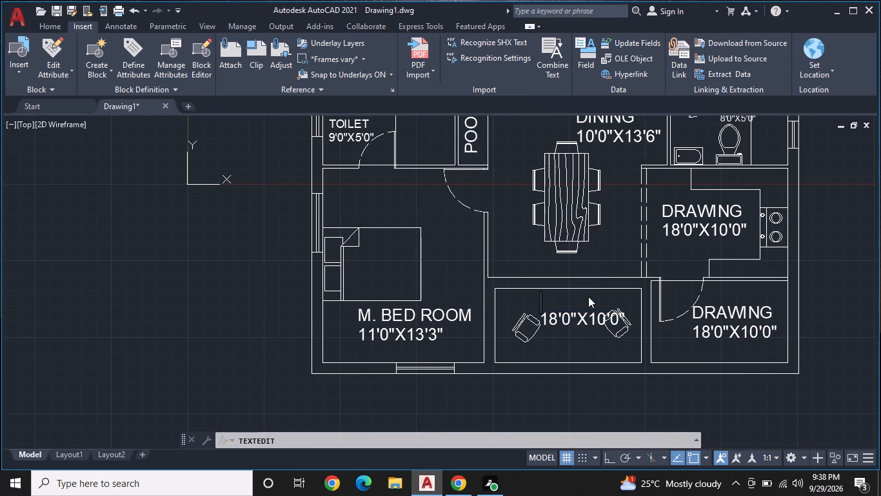
pyautogui.write('5\'1"')
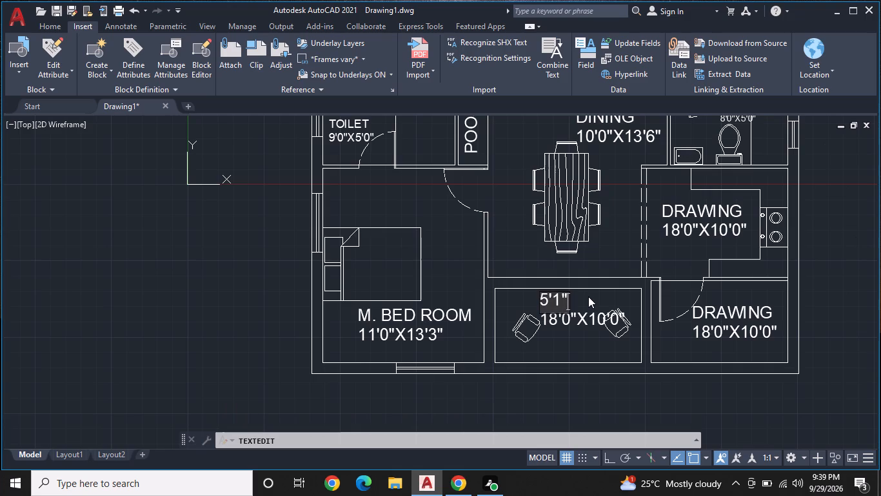
pyautogui.write('WIDE')
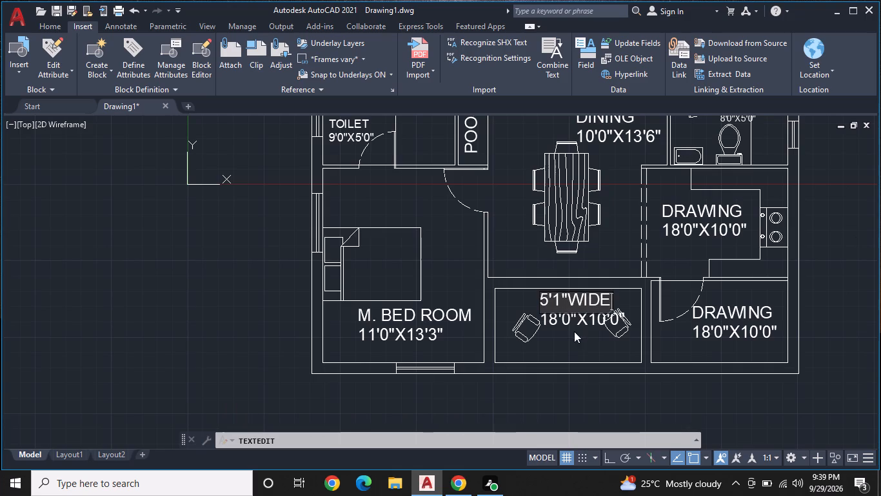
# Replace the size text under the 5'1"WIDE label with BALCONY.
pyautogui.click(579, 316)
pyautogui.click(583, 316)
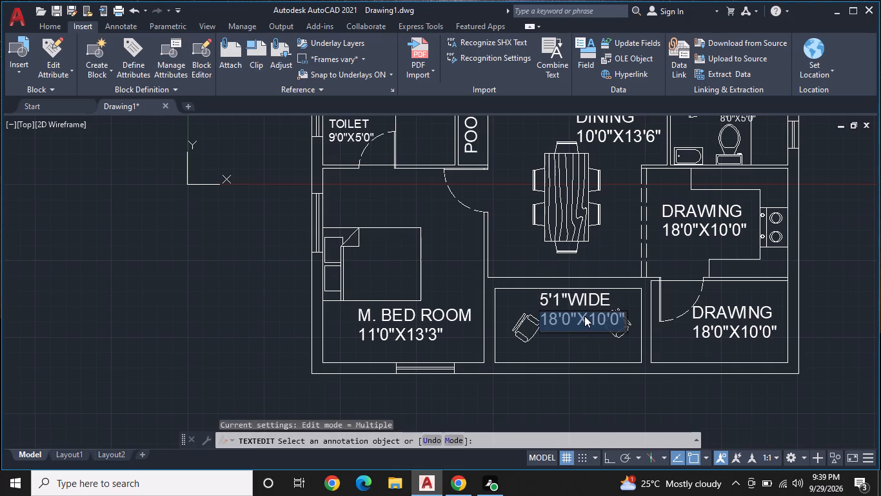
pyautogui.press('BackSpace')
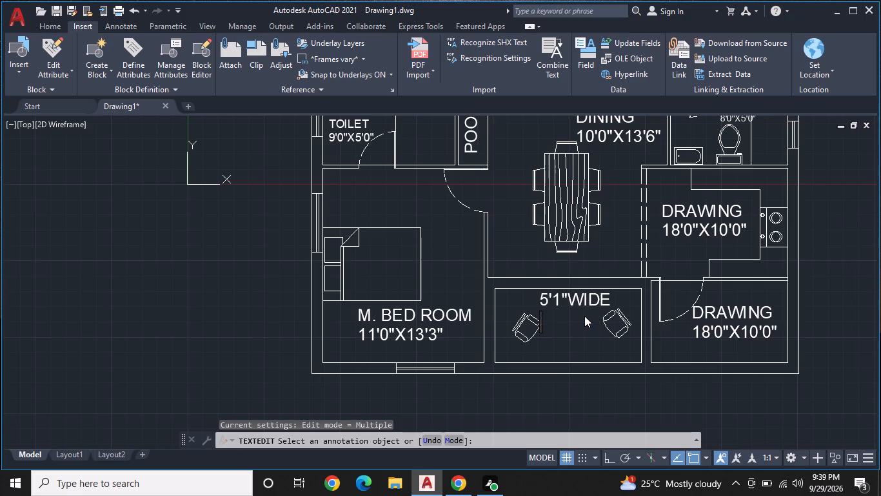
pyautogui.write('BALX')
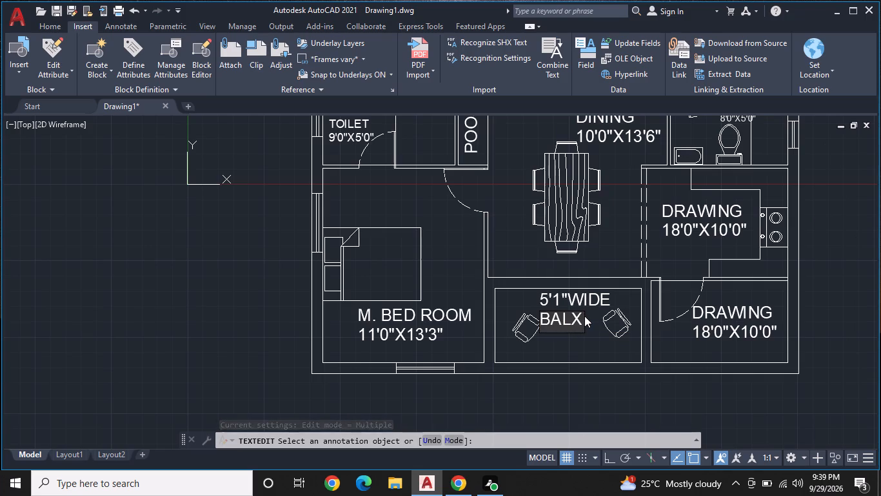
pyautogui.press('BackSpace')
pyautogui.write('CONY')
pyautogui.press('Return')
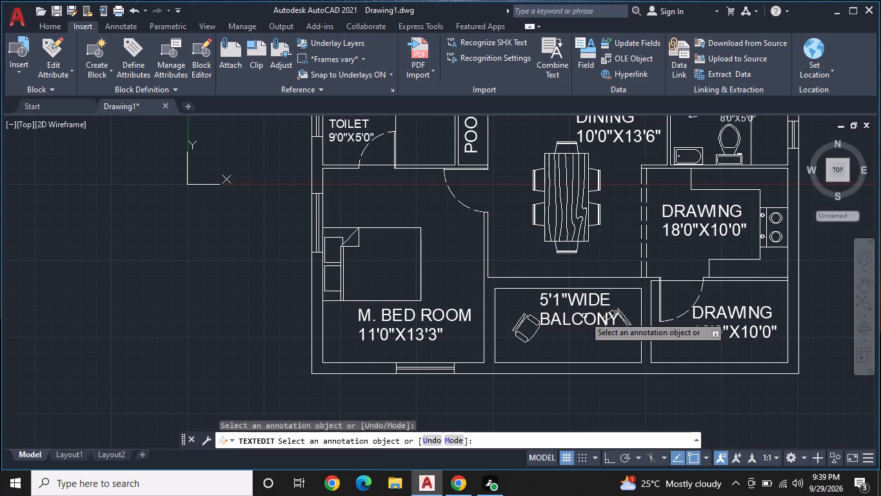
pyautogui.press('Escape')
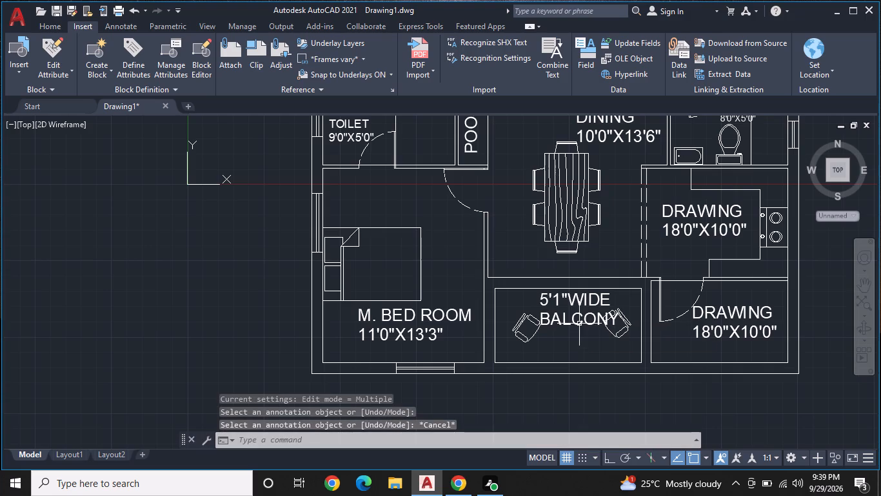
# Scale down the 5'1"WIDE and BALCONY texts together so they fit between the two chairs.
pyautogui.click(579, 323)
pyautogui.click(577, 295)
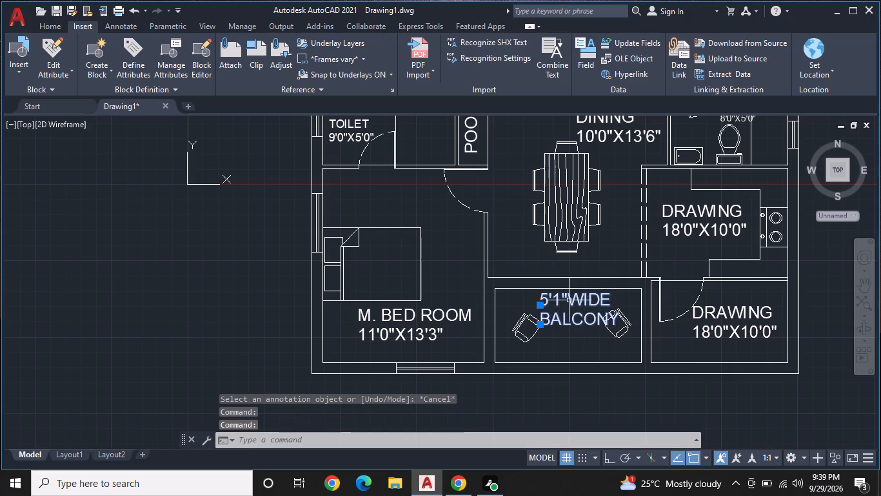
pyautogui.rightClick(568, 302)
pyautogui.click(631, 130)
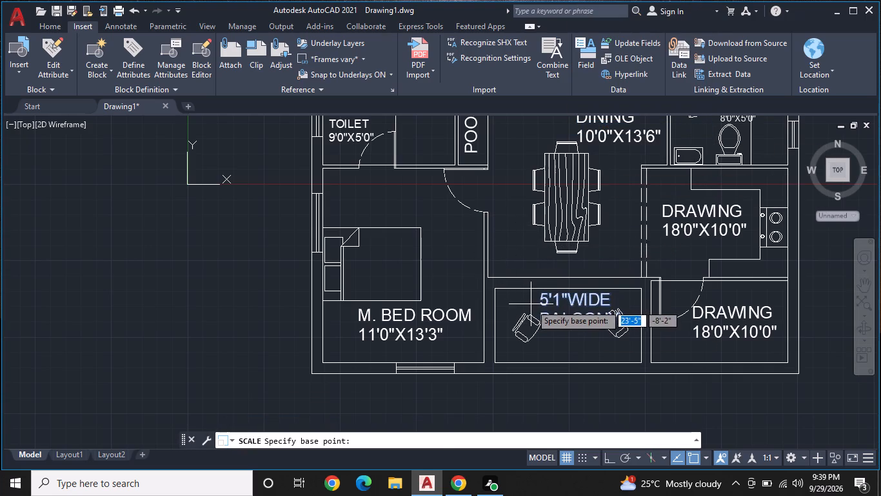
pyautogui.click(538, 305)
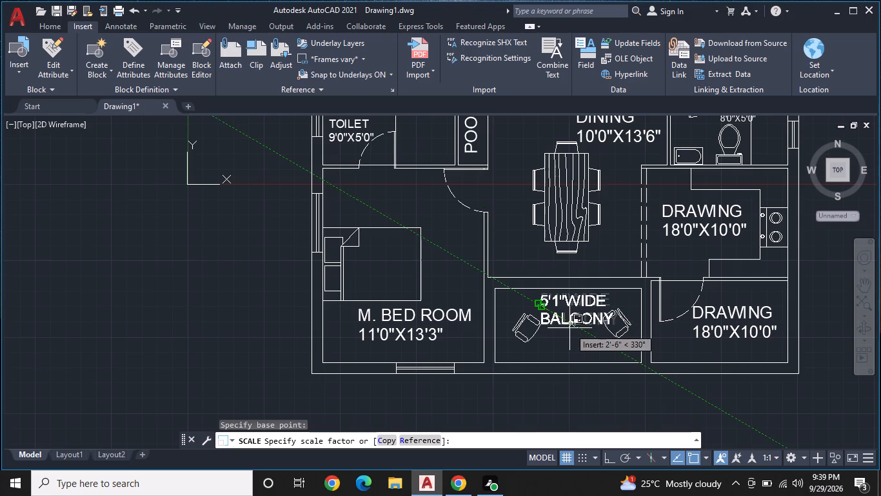
pyautogui.click(568, 320)
# Change the DRAWING label in the small room at the plan's lower-right corner, beside the balcony, to 4'9"W.
pyautogui.click(749, 308)
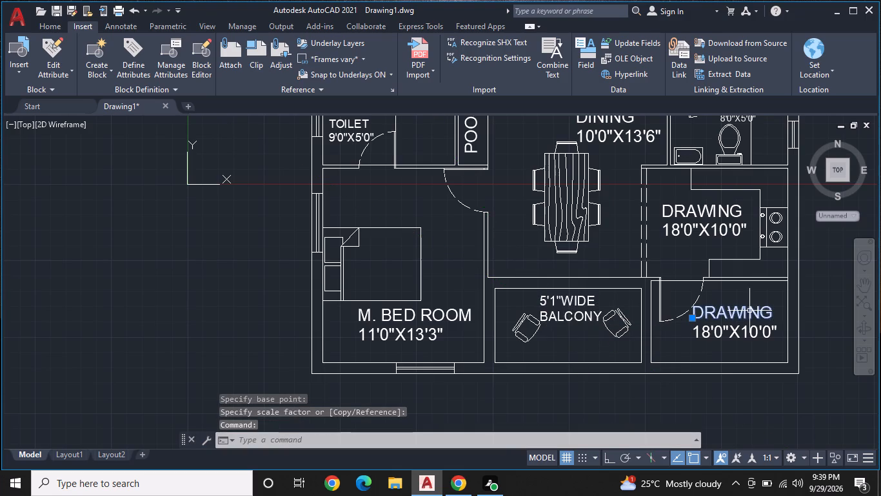
pyautogui.doubleClick(749, 311)
pyautogui.press('BackSpace')
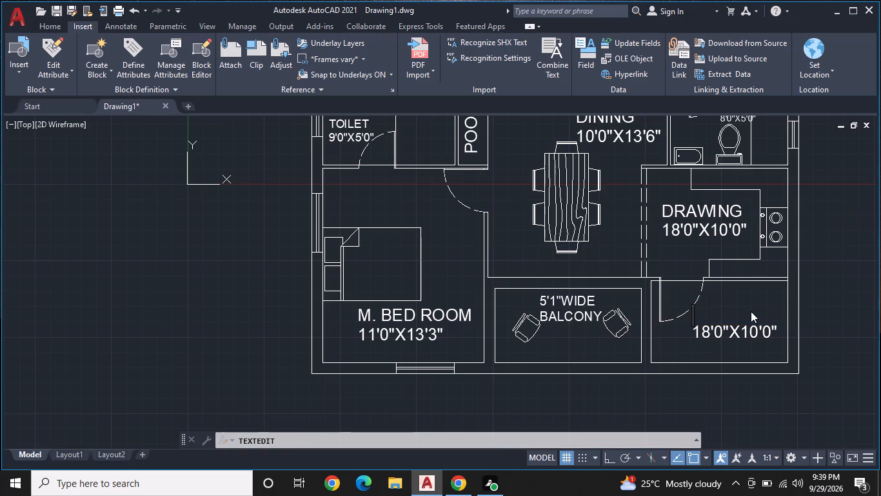
pyautogui.write('4\'9"')
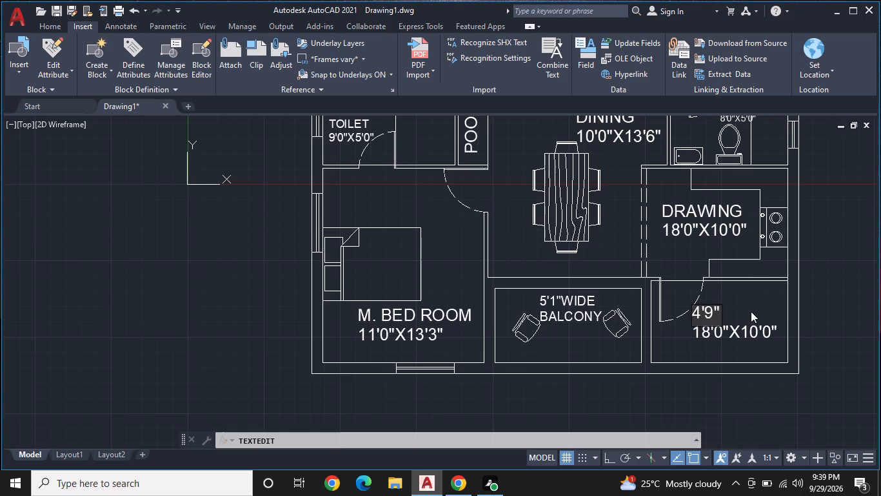
pyautogui.press('w')
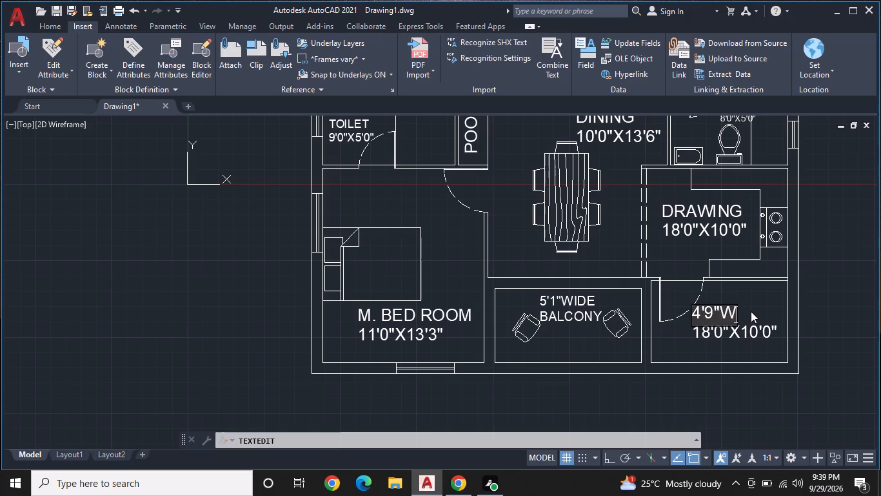
pyautogui.press('Return')
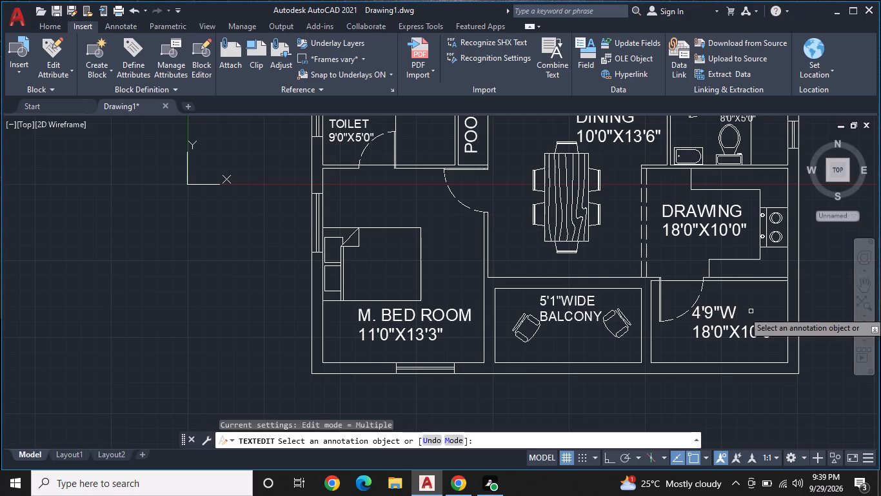
# Replace the size text under the 4'9"W label with UTILITY.
pyautogui.click(762, 330)
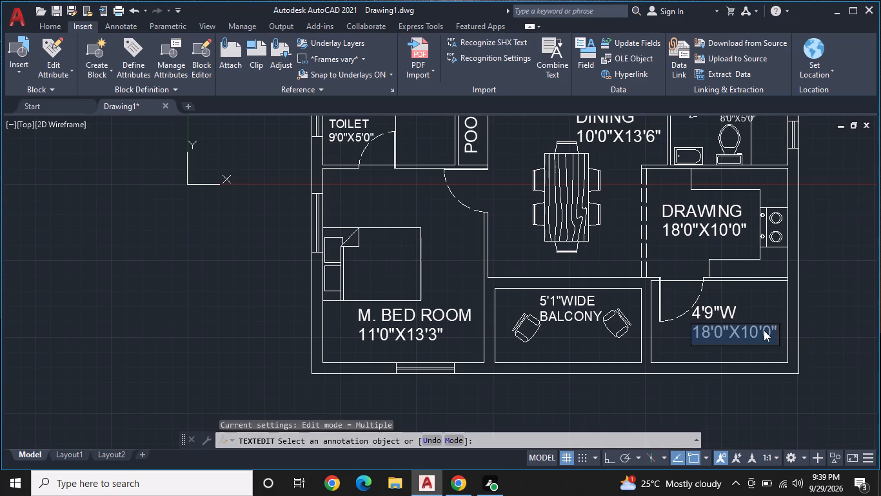
pyautogui.press('BackSpace')
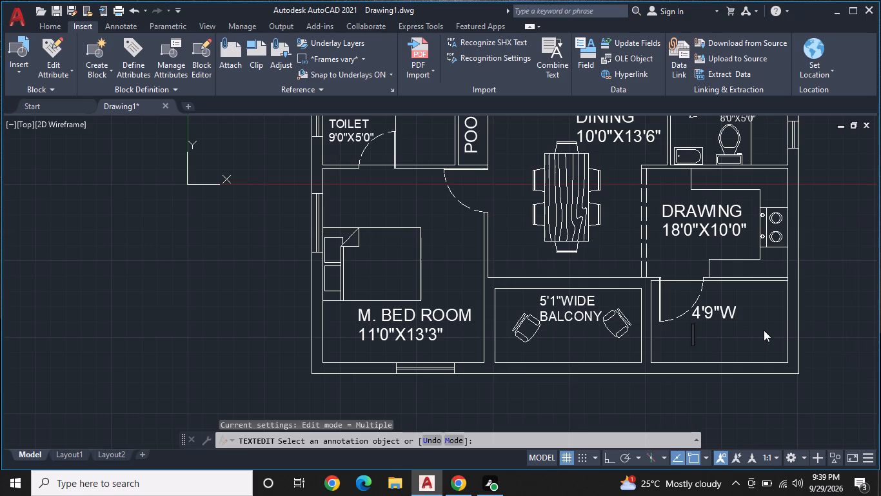
pyautogui.write('UTILITY')
pyautogui.press('Return')
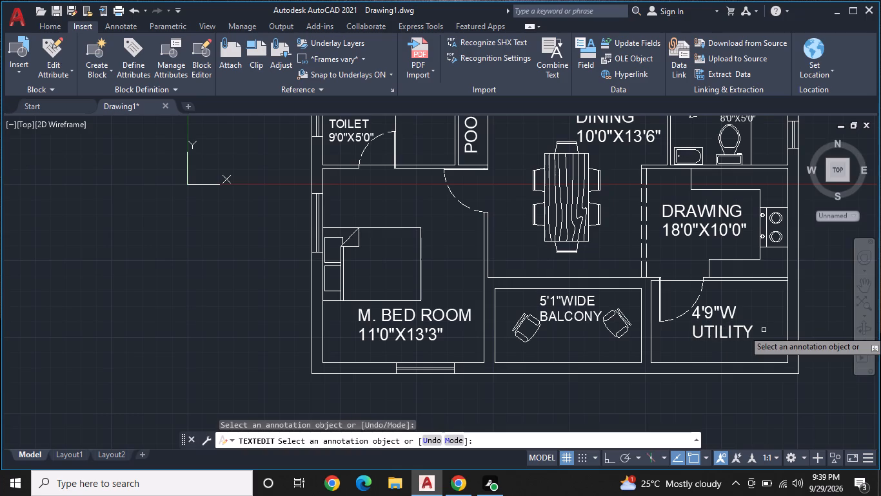
pyautogui.press('Escape')
# Change the DRAWING label in the room with the stove and counter to KITCHEN.
pyautogui.scroll(1, 764, 330)
pyautogui.moveTo(704, 276); pyautogui.dragTo(678, 381, button='middle')
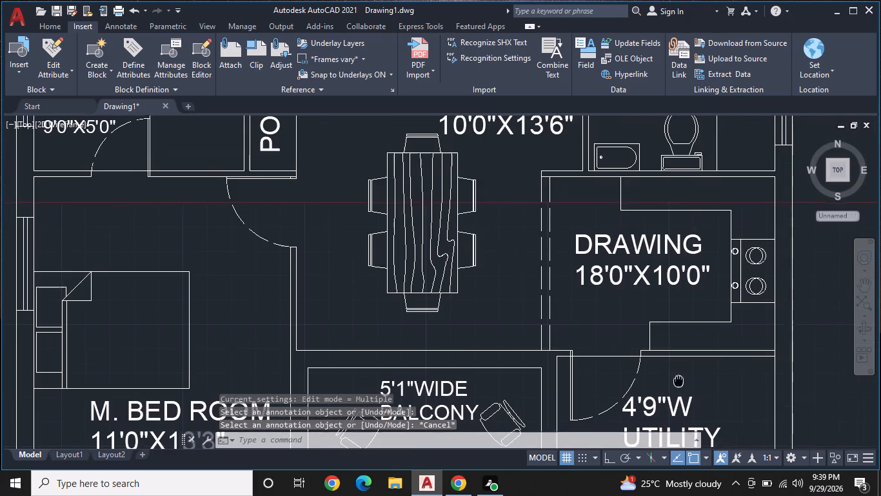
pyautogui.moveTo(678, 381); pyautogui.dragTo(677, 382, button='middle')
pyautogui.click(666, 242)
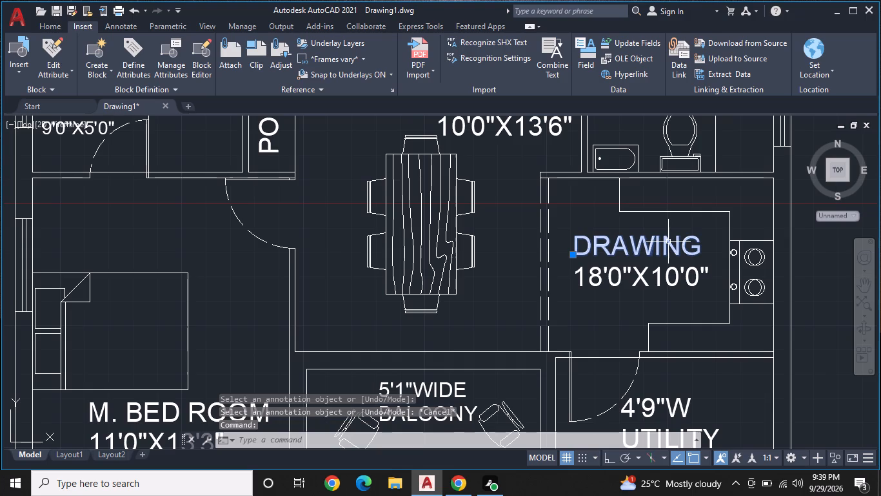
pyautogui.doubleClick(649, 257)
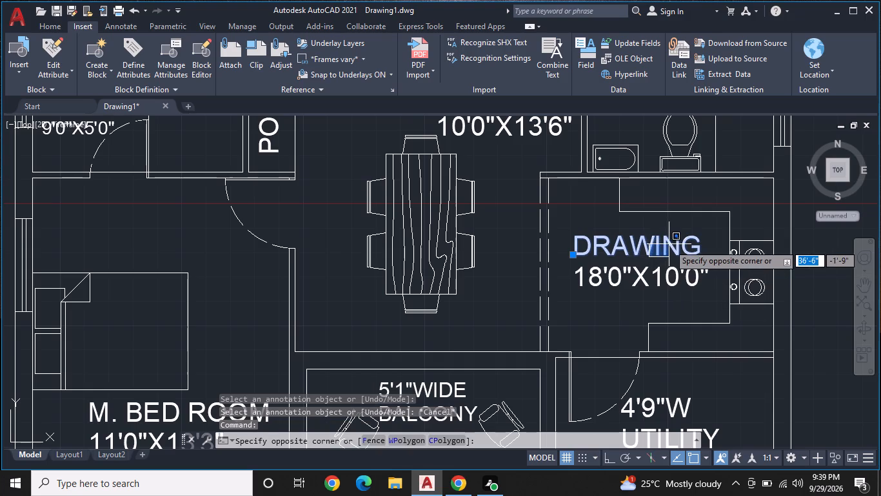
pyautogui.doubleClick(669, 244)
pyautogui.press('BackSpace')
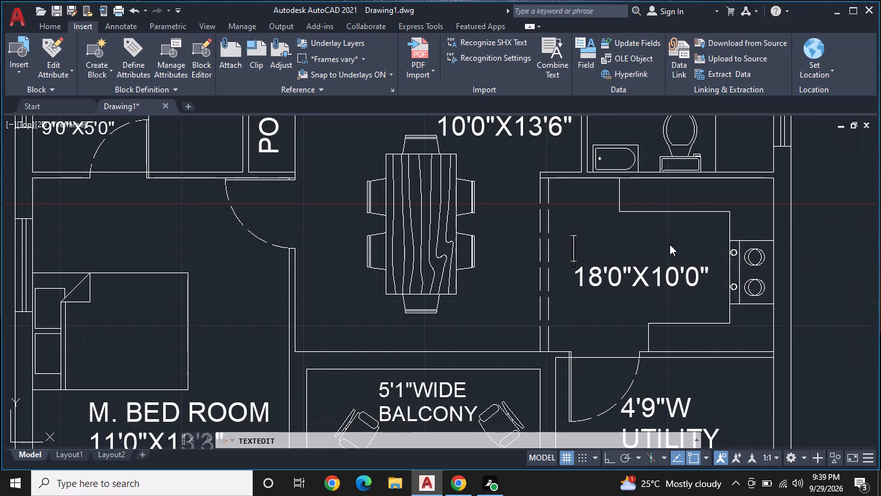
pyautogui.write('KITCHEN')
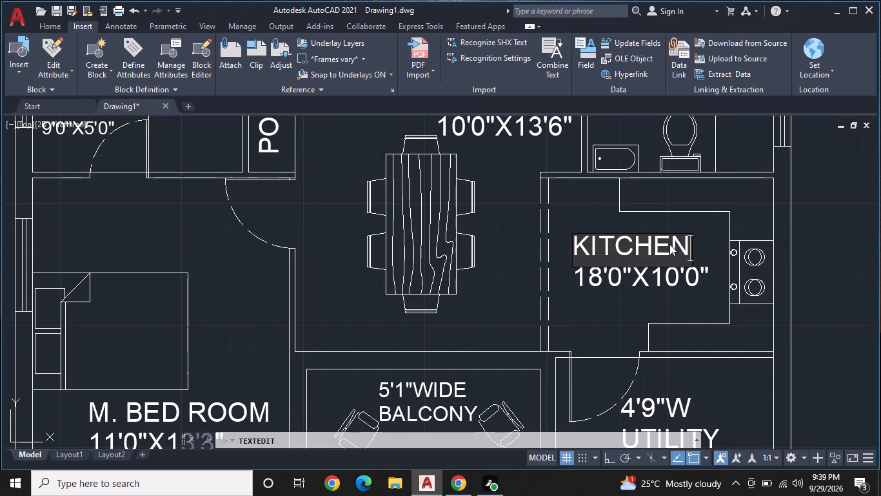
pyautogui.click(690, 279)
# Change the size text under the KITCHEN label to 9'4"X8'6".
pyautogui.click(702, 271)
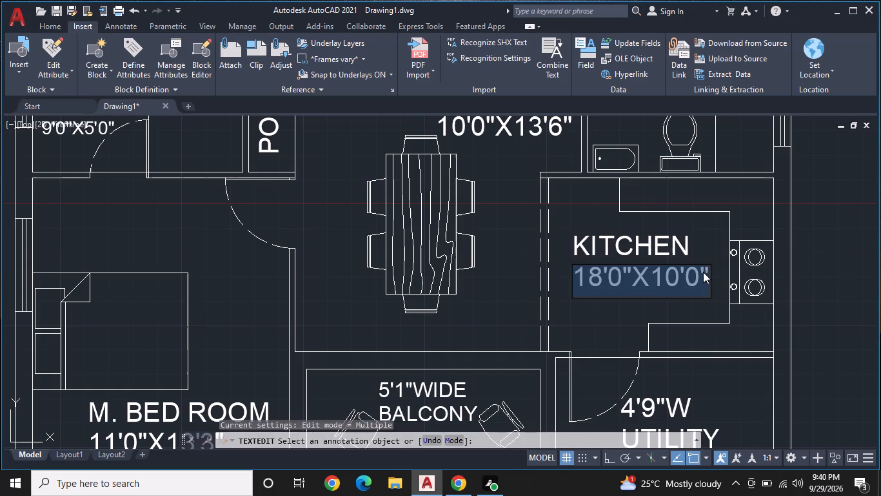
pyautogui.press('BackSpace')
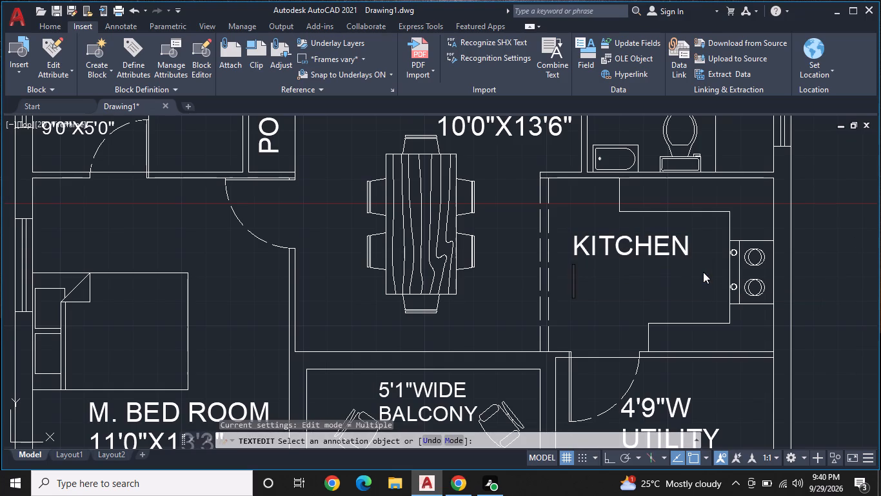
pyautogui.write('9\'4"X')
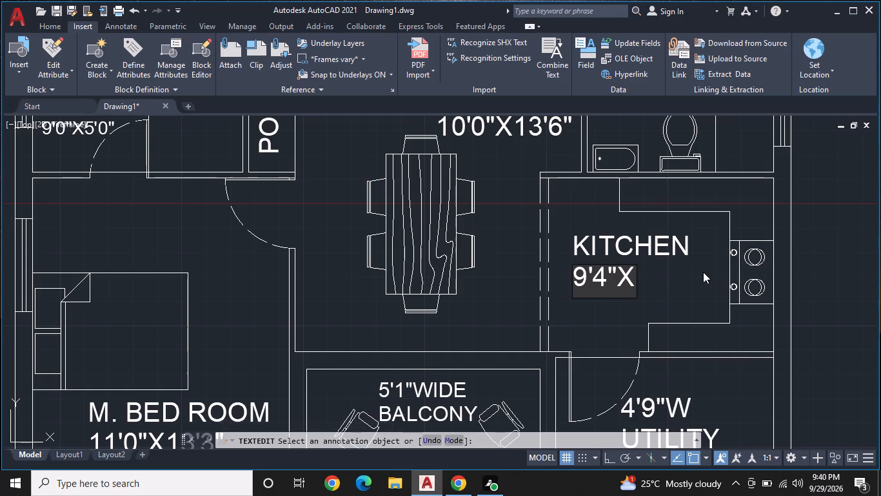
pyautogui.write('8\'6"')
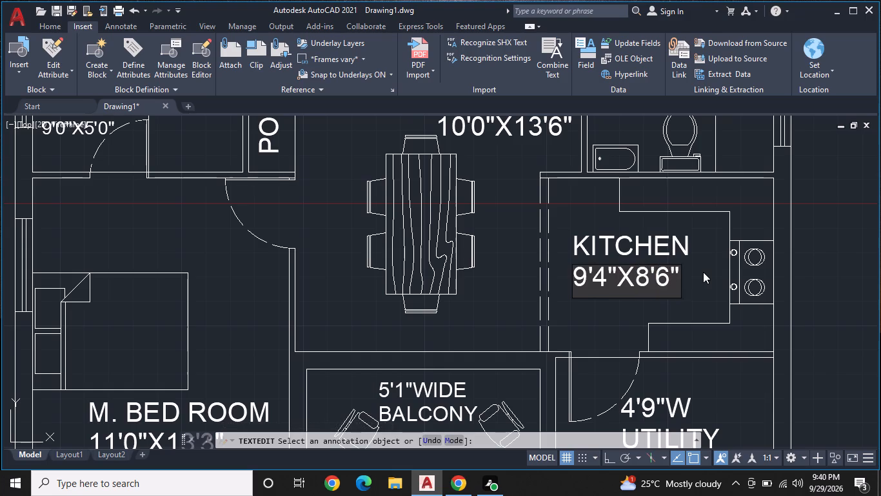
pyautogui.press('Return')
pyautogui.press('Escape')
# Examine the whole floor plan and its room labels, from the balcony and utility up to the drawing room.
pyautogui.scroll(-2, 662, 306)
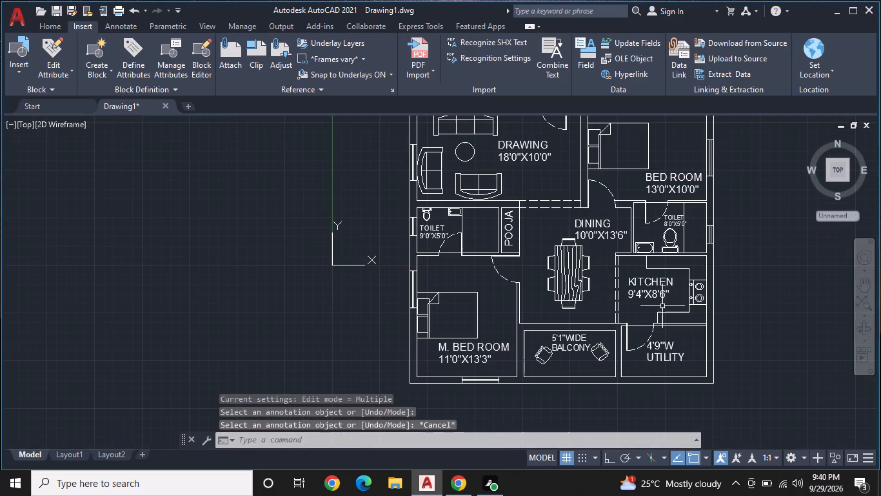
pyautogui.moveTo(662, 305); pyautogui.dragTo(660, 290, button='middle')
pyautogui.moveTo(552, 313); pyautogui.dragTo(448, 305, button='middle')
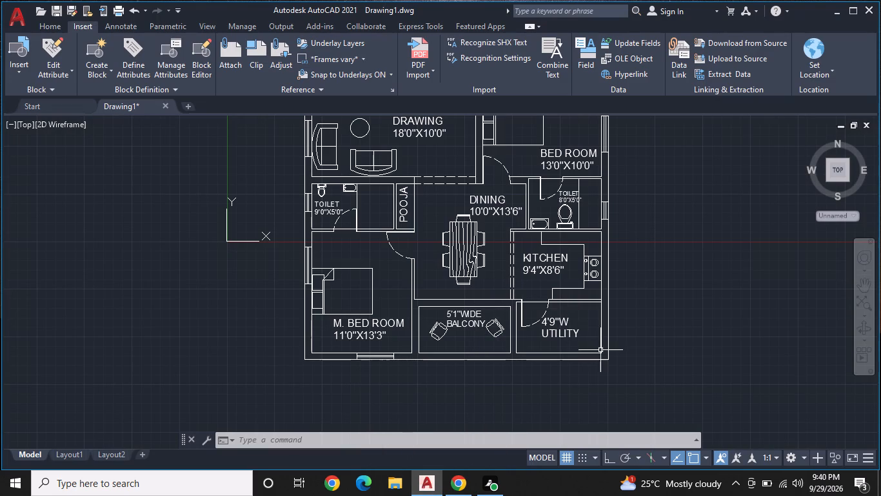
pyautogui.moveTo(660, 385); pyautogui.dragTo(682, 379, button='middle')
pyautogui.moveTo(682, 342); pyautogui.dragTo(715, 339, button='middle')
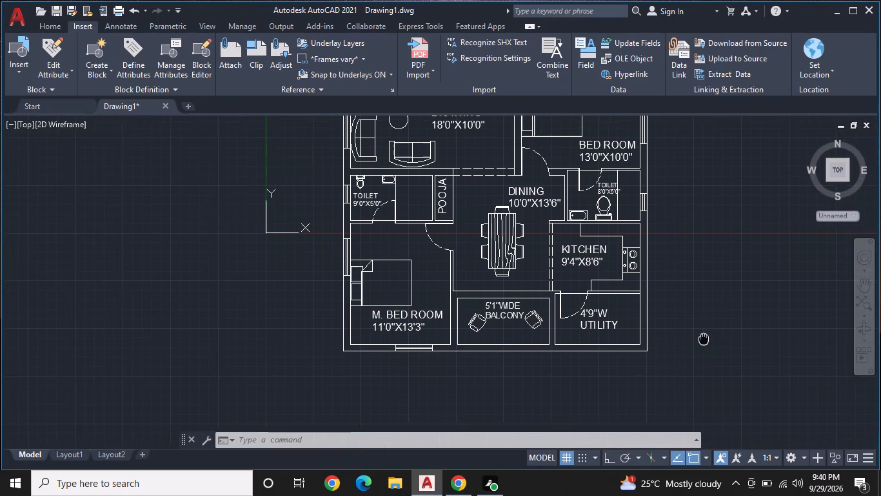
pyautogui.moveTo(715, 339); pyautogui.dragTo(720, 338, button='middle')
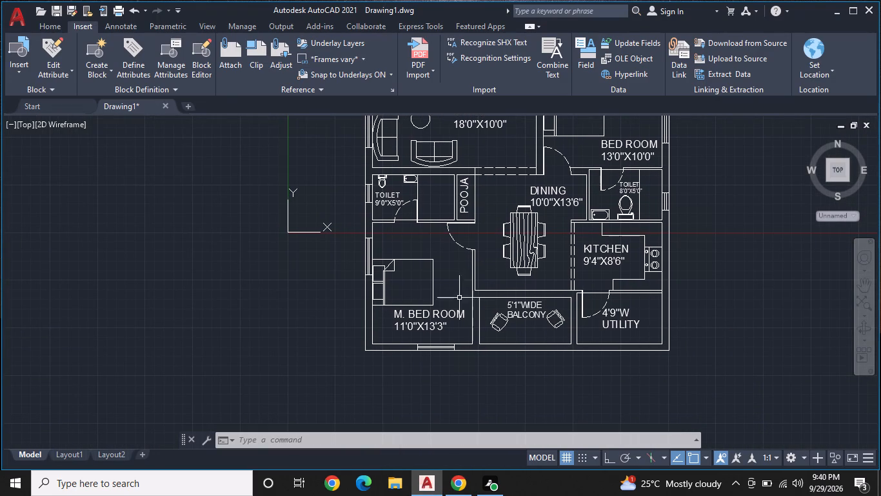
pyautogui.moveTo(506, 257); pyautogui.dragTo(446, 322, button='middle')
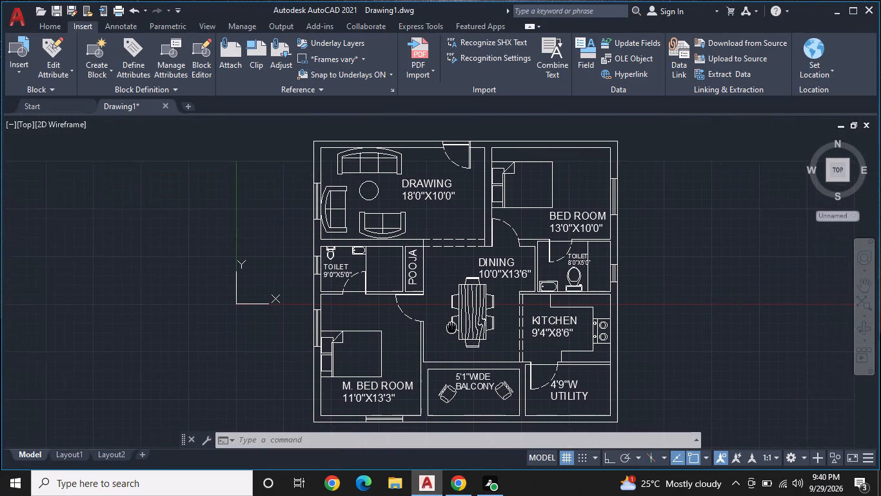
pyautogui.moveTo(446, 322); pyautogui.dragTo(440, 313, button='middle')
pyautogui.moveTo(478, 288); pyautogui.dragTo(506, 281, button='middle')
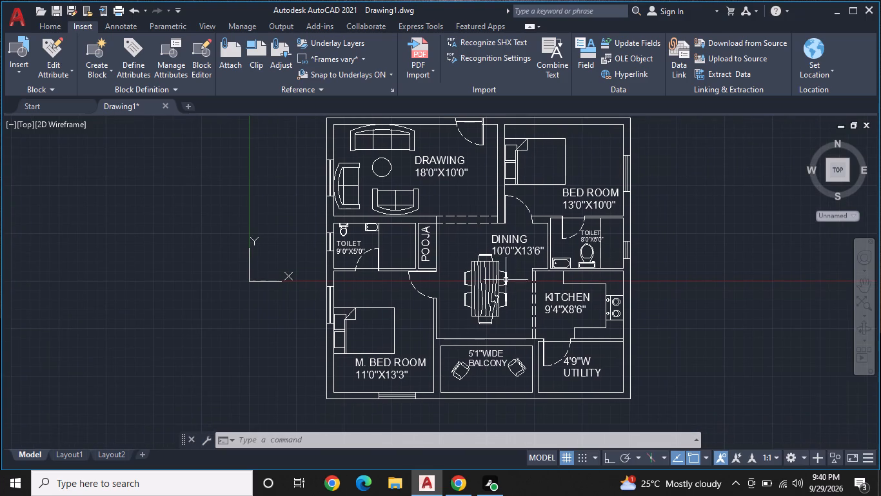
pyautogui.moveTo(511, 242); pyautogui.dragTo(514, 263, button='middle')
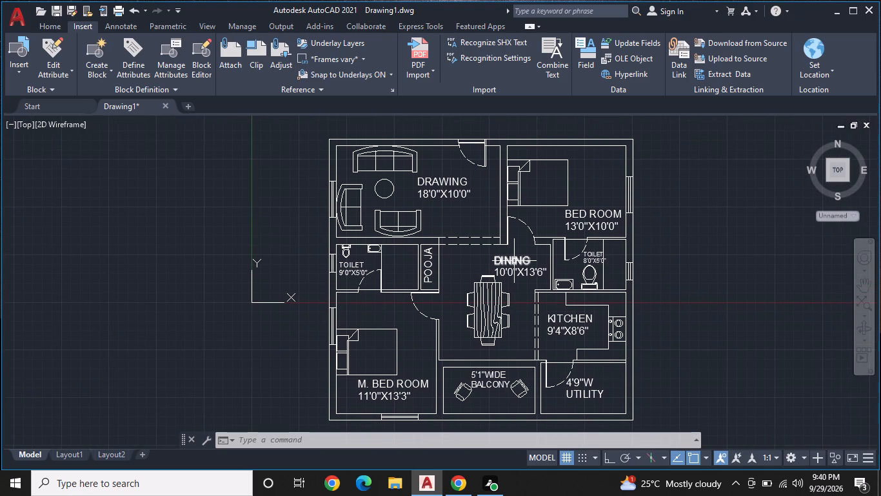
pyautogui.press('Escape')
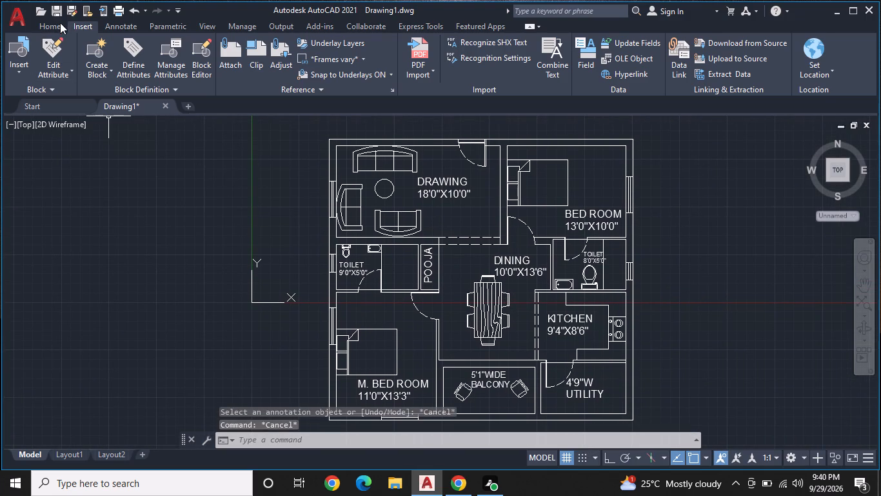
# Start a Solid hatch in colour 147,149,152 and fill the upper outer walls plus the wall between the drawing room and bedroom.
pyautogui.click(60, 23)
pyautogui.write('H')
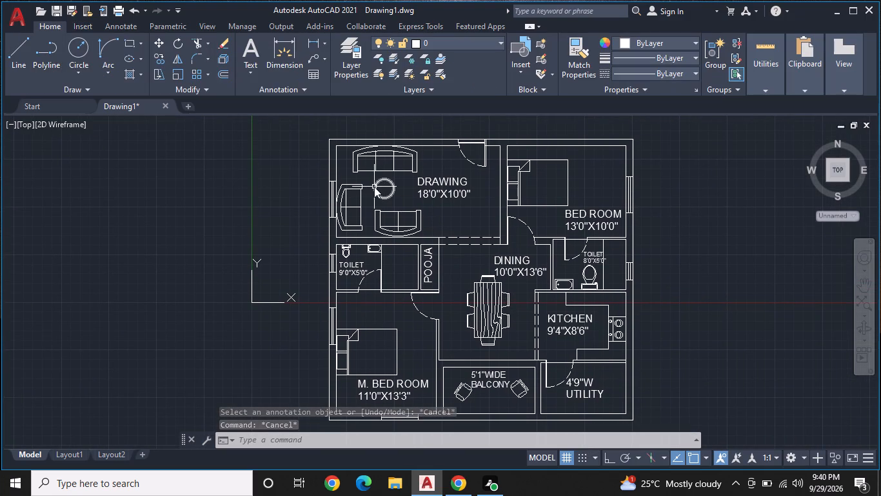
pyautogui.press('space')
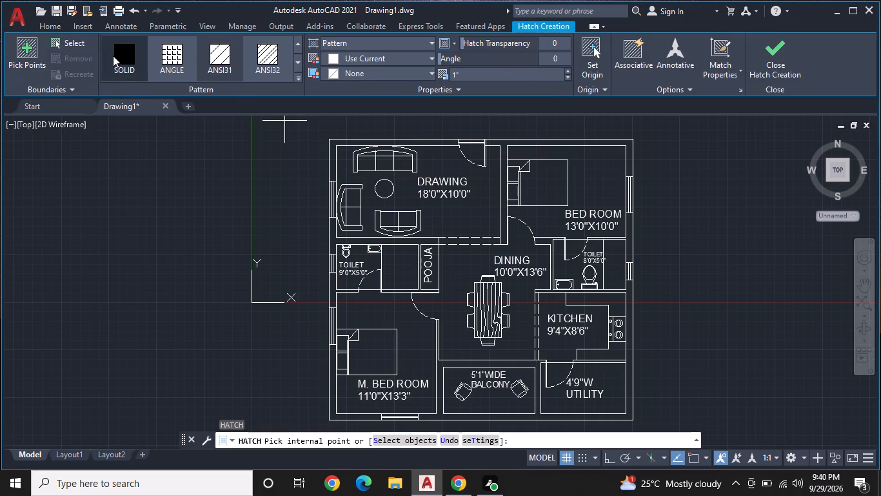
pyautogui.click(113, 57)
pyautogui.click(365, 61)
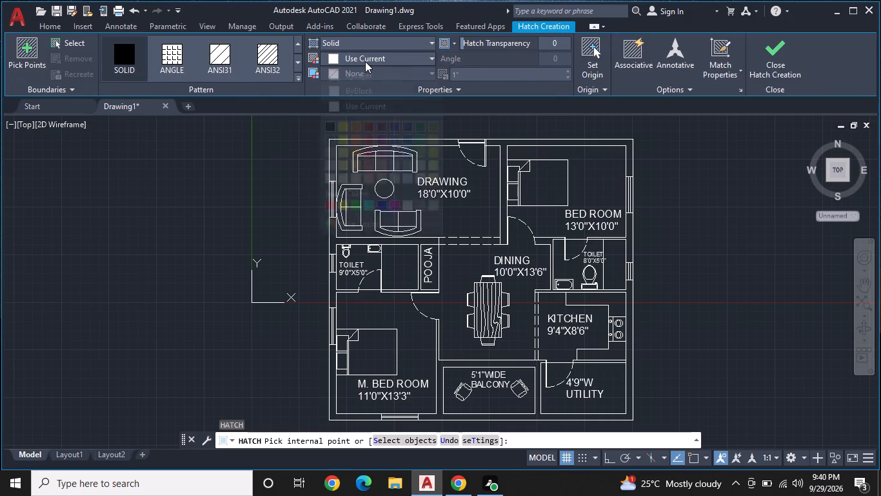
pyautogui.click(332, 153)
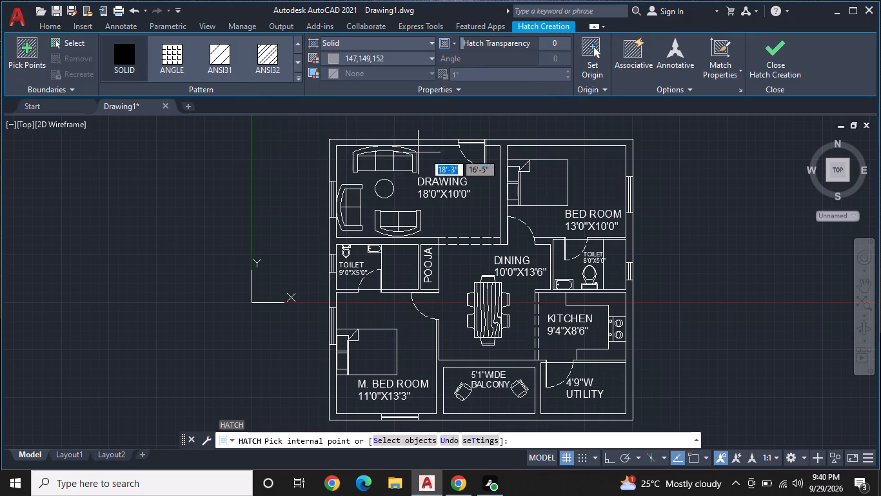
pyautogui.scroll(1, 462, 154)
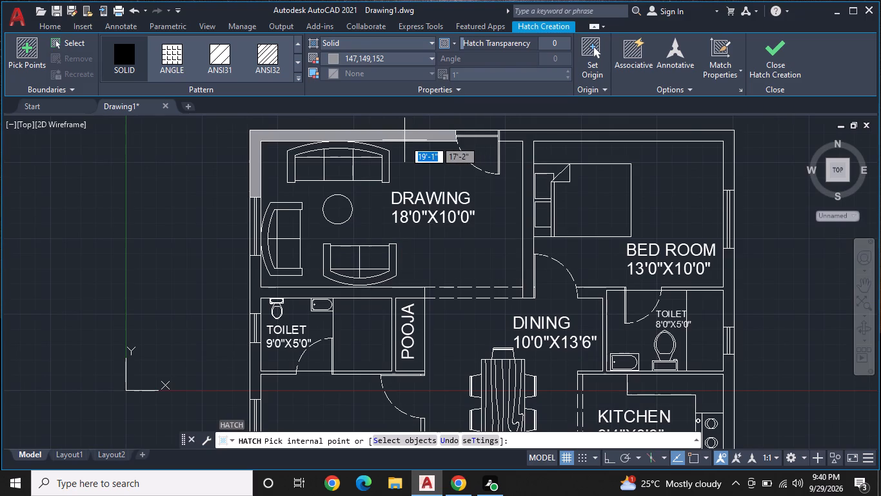
pyautogui.click(404, 140)
pyautogui.click(533, 133)
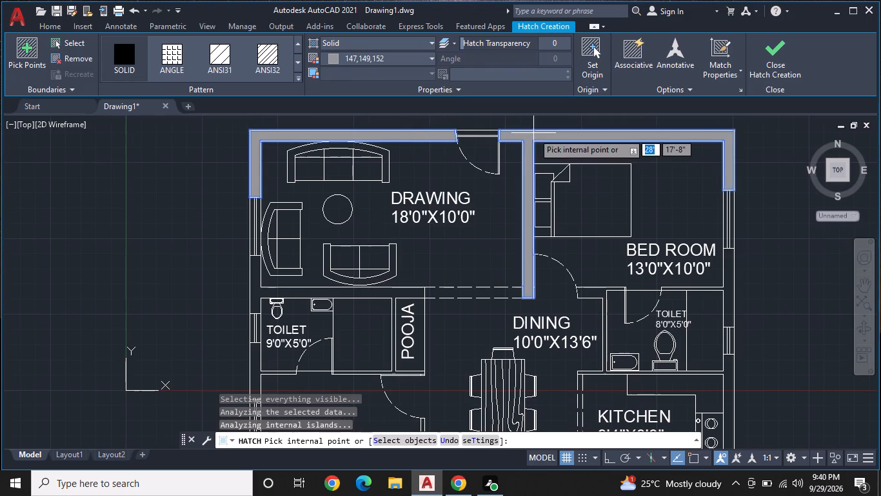
# Fill the walls around the 9'0"X5'0" toilet, pooja, master bedroom and balcony, including the connected dining, kitchen and utility walls, with the same hatch.
pyautogui.click(263, 292)
pyautogui.moveTo(349, 288); pyautogui.dragTo(368, 191, button='middle')
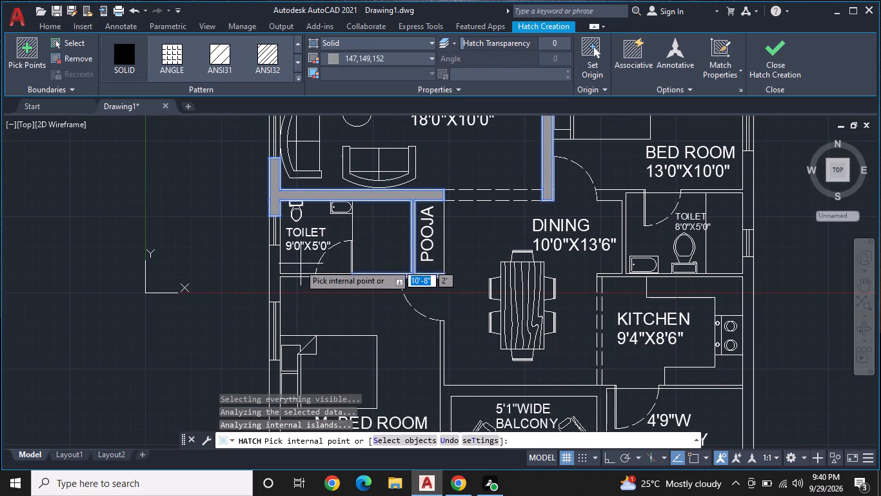
pyautogui.click(277, 276)
pyautogui.moveTo(317, 285); pyautogui.dragTo(329, 162, button='middle')
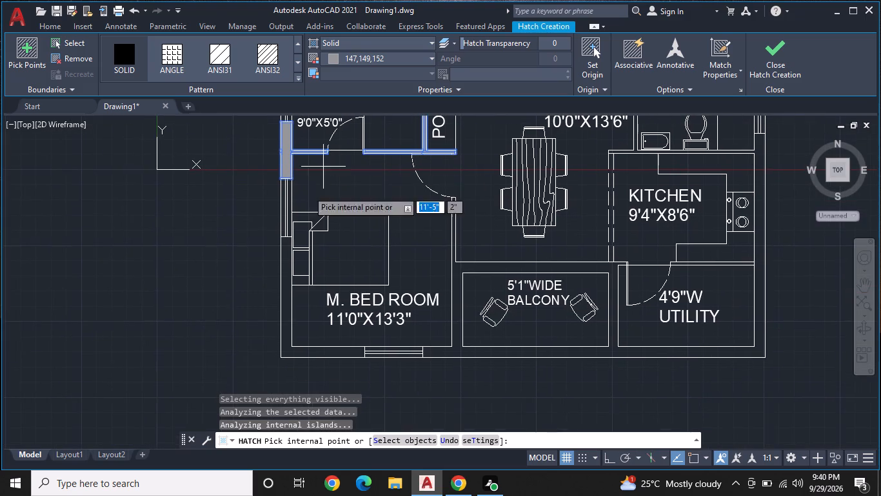
pyautogui.click(290, 267)
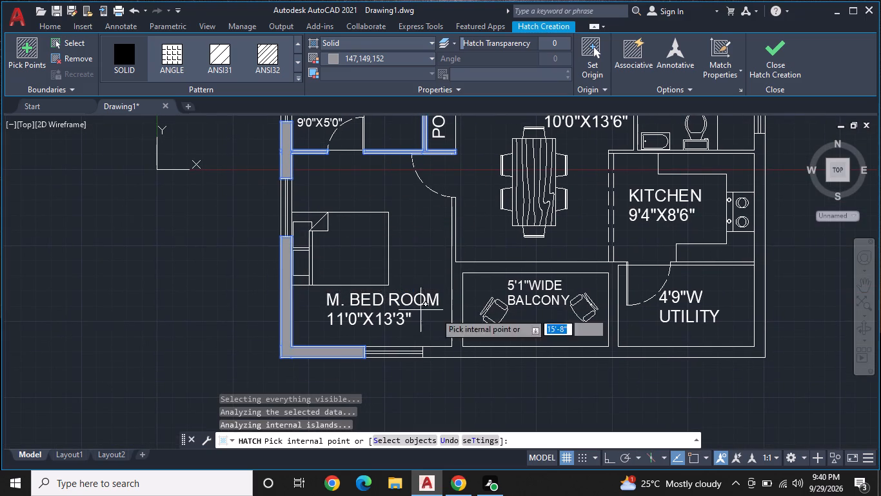
pyautogui.click(475, 352)
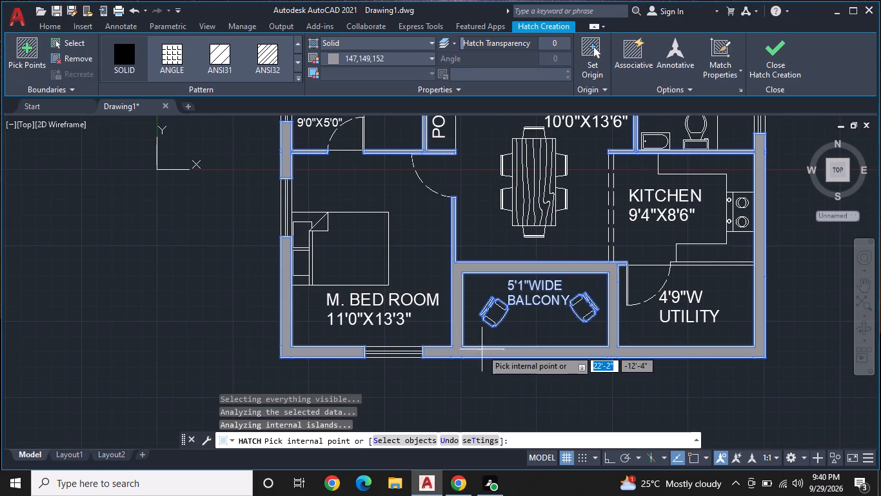
# Fill the kitchen–utility wall and the wall between the bedroom and 8'0"X5'0" toilet with the same hatch, then finish hatching.
pyautogui.moveTo(664, 289); pyautogui.dragTo(501, 356, button='middle')
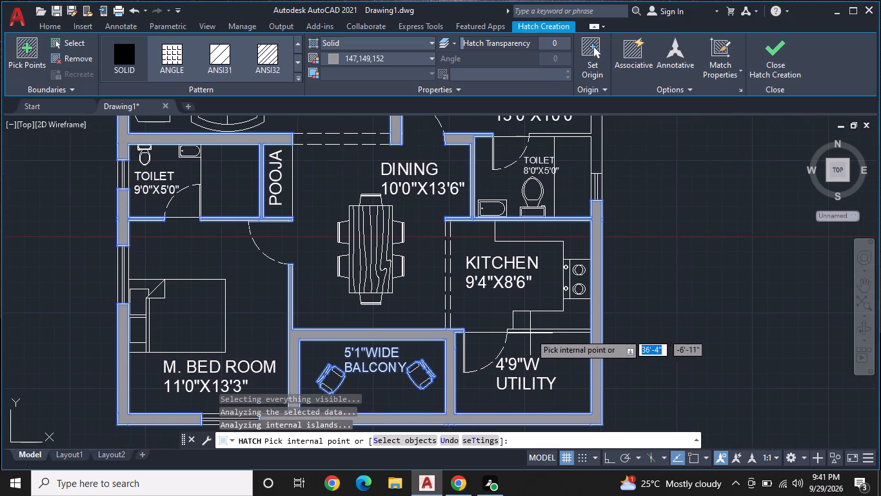
pyautogui.scroll(1, 537, 331)
pyautogui.click(540, 330)
pyautogui.scroll(-2, 558, 313)
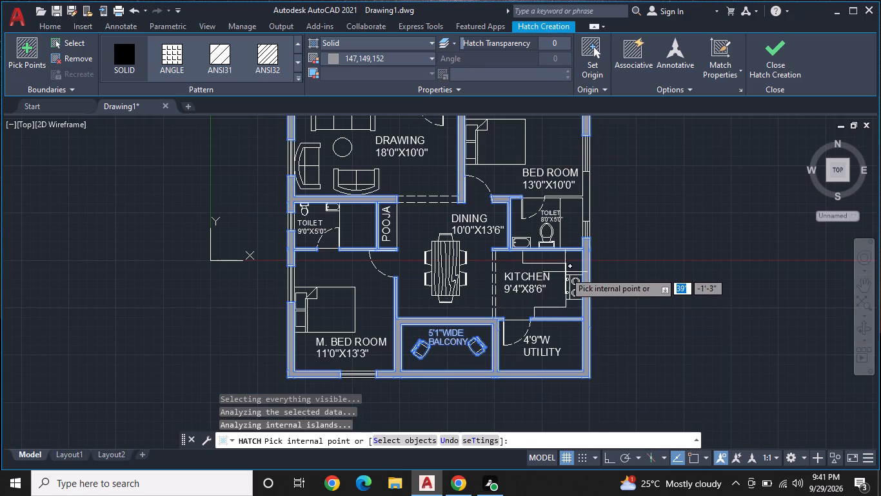
pyautogui.moveTo(562, 283); pyautogui.dragTo(532, 353, button='middle')
pyautogui.scroll(1, 554, 245)
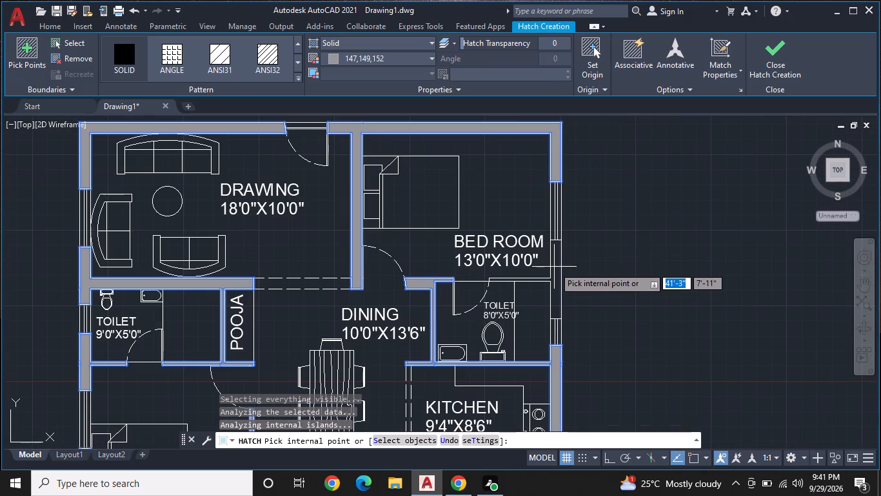
pyautogui.click(554, 267)
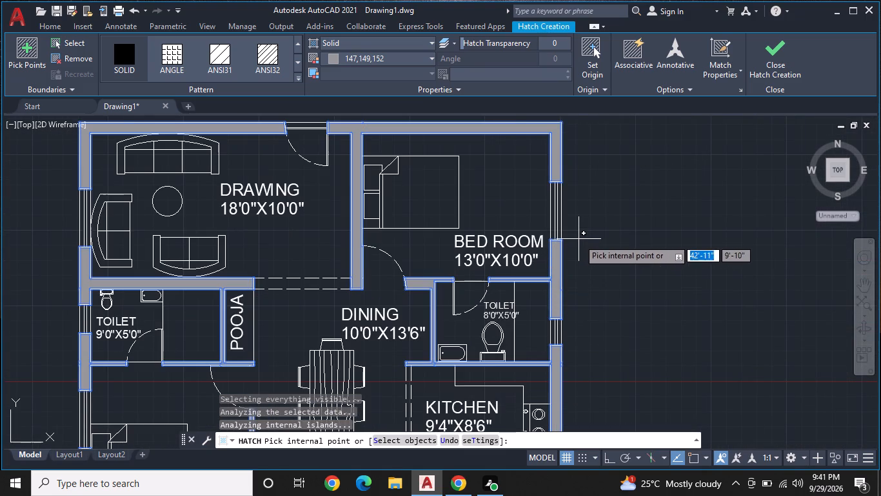
pyautogui.press('Escape')
pyautogui.scroll(-2, 579, 238)
pyautogui.moveTo(568, 252); pyautogui.dragTo(577, 223, button='middle')
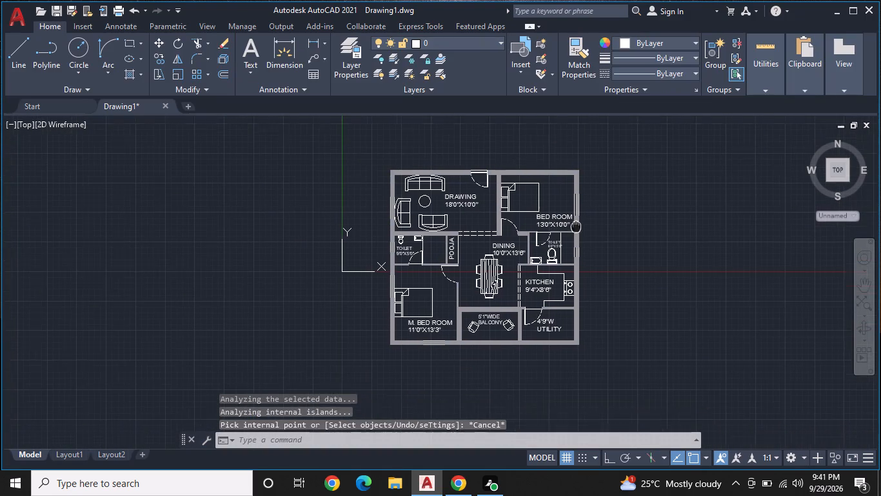
# Move the UCS origin to an empty spot outside the floor plan, below and to the left of the master bedroom corner.
pyautogui.moveTo(577, 223); pyautogui.dragTo(577, 221, button='middle')
pyautogui.middleClick(535, 291)
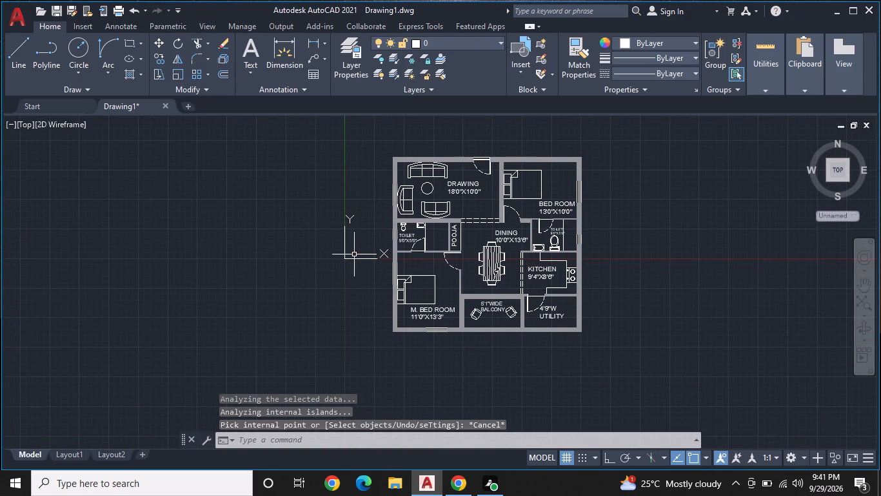
pyautogui.click(351, 262)
pyautogui.click(347, 258)
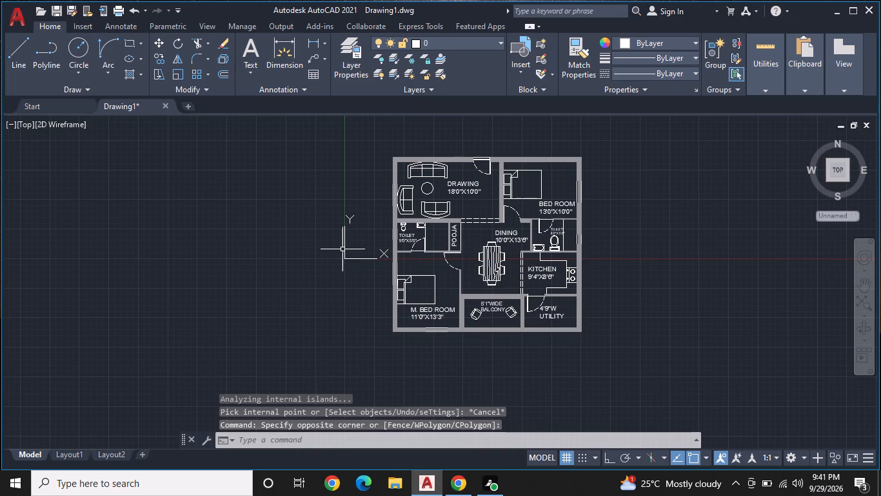
pyautogui.click(343, 248)
pyautogui.click(344, 258)
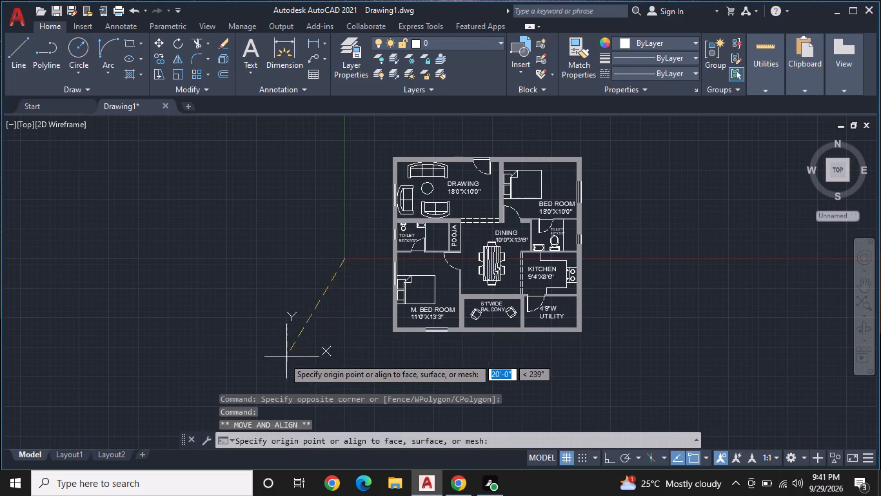
pyautogui.click(274, 371)
# Save the drawing in the Documents folder under the file name SS7.
pyautogui.moveTo(515, 332); pyautogui.dragTo(418, 295, button='middle')
pyautogui.scroll(1, 501, 276)
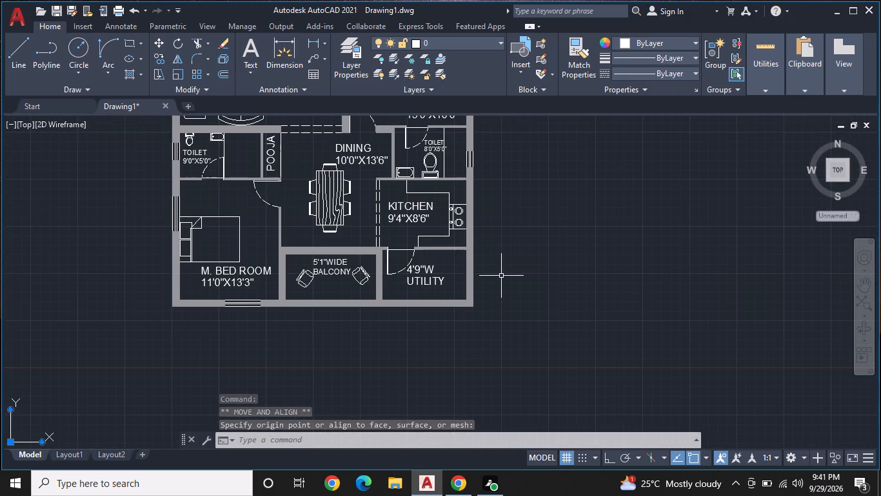
pyautogui.moveTo(507, 282); pyautogui.dragTo(519, 288, button='middle')
pyautogui.hotkey('ctrl', 's')
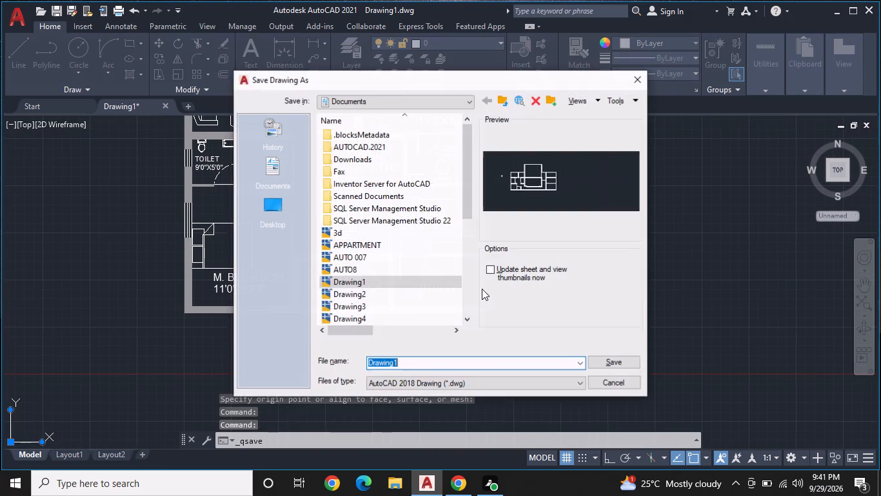
pyautogui.click(446, 359)
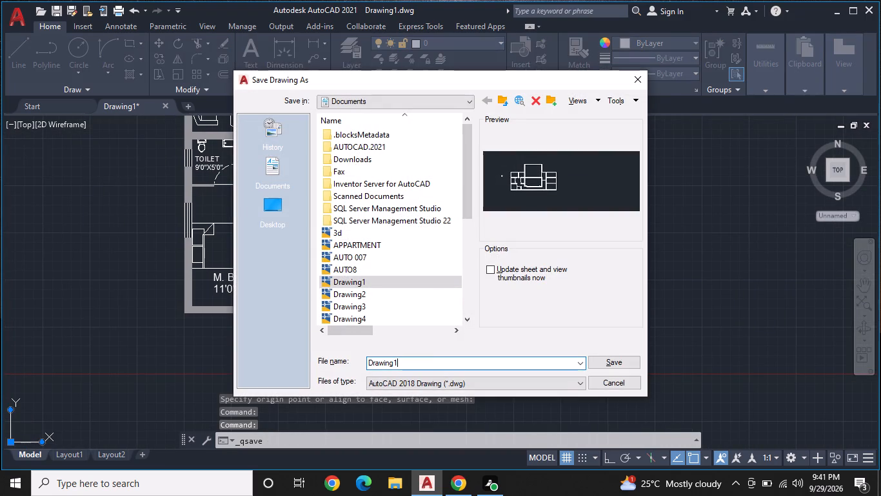
pyautogui.press('BackSpace')
pyautogui.press('BackSpace')
pyautogui.press('BackSpace')
pyautogui.press('BackSpace')
pyautogui.press('BackSpace')
pyautogui.press('BackSpace')
pyautogui.press('BackSpace')
pyautogui.press('BackSpace')
pyautogui.press('BackSpace')
pyautogui.press('BackSpace')
pyautogui.press('BackSpace')
pyautogui.press('BackSpace')
pyautogui.press('BackSpace')
pyautogui.press('BackSpace')
pyautogui.press('BackSpace')
pyautogui.press('BackSpace')
pyautogui.press('BackSpace')
pyautogui.press('BackSpace')
pyautogui.press('BackSpace')
pyautogui.press('BackSpace')
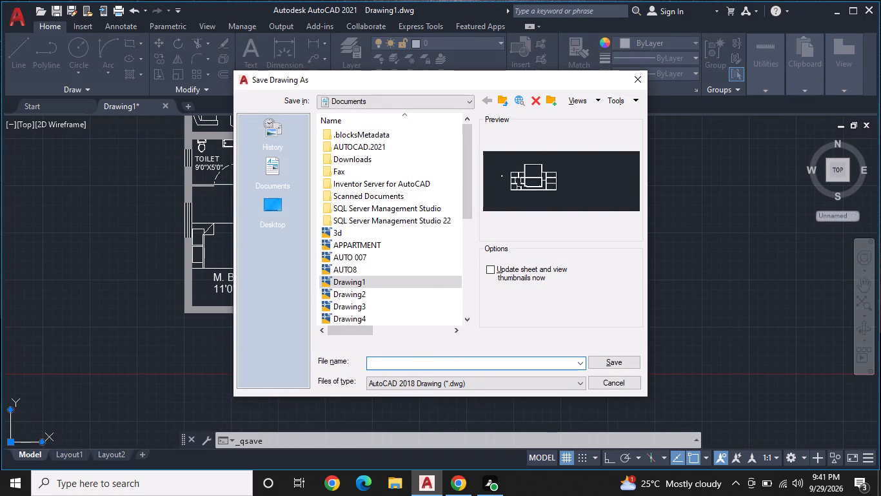
pyautogui.write('SS')
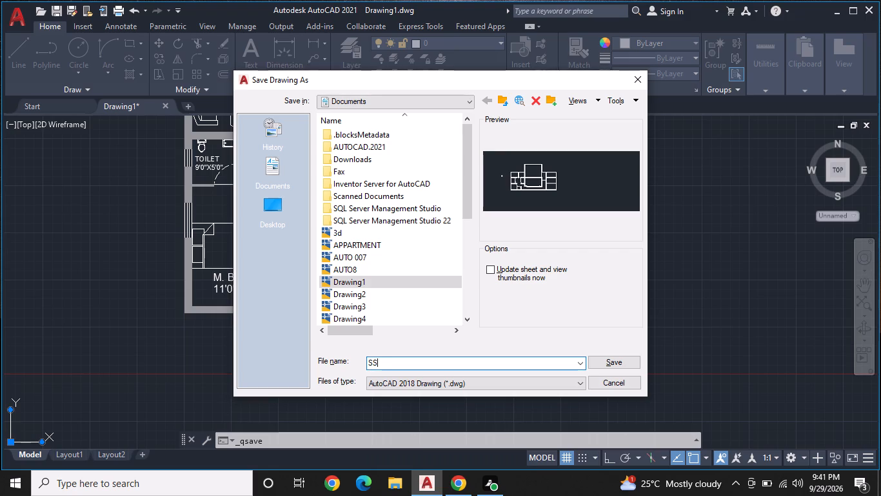
pyautogui.press('7')
pyautogui.click(599, 358)
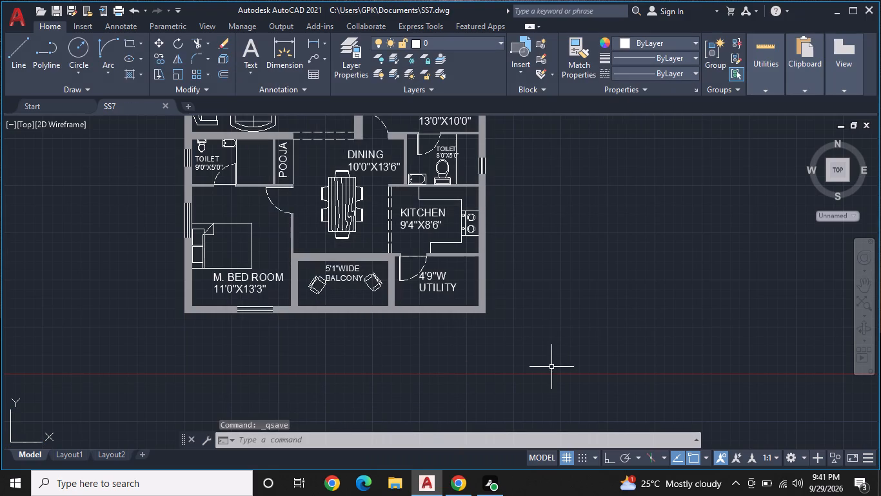
# Start a plot of the model with the DWG To PDF.pc3 plotter and ISO expand A4 (297.00 x 210.00 MM) paper.
pyautogui.scroll(-1, 536, 355)
pyautogui.moveTo(530, 346); pyautogui.dragTo(560, 352, button='middle')
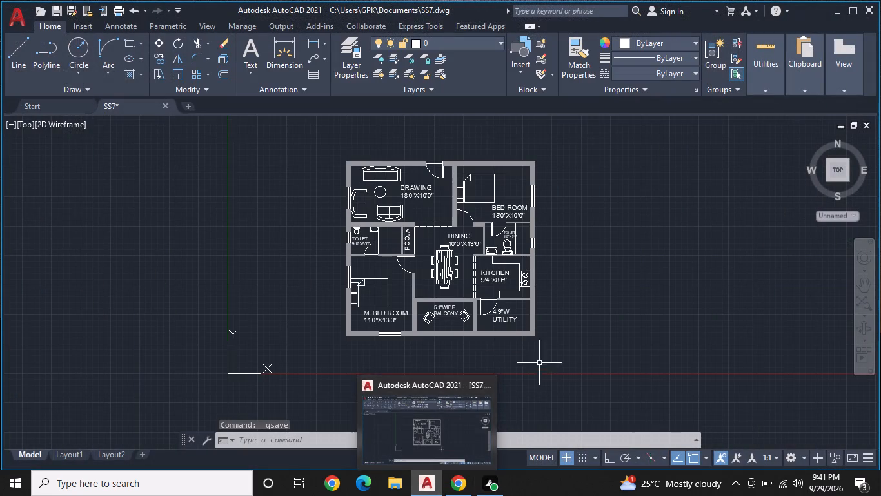
pyautogui.moveTo(569, 346); pyautogui.dragTo(577, 351, button='middle')
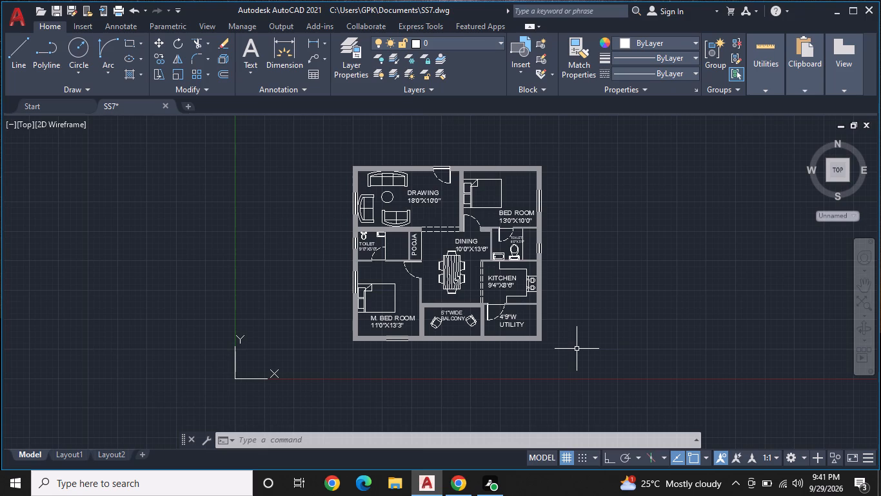
pyautogui.hotkey('ctrl', 'p')
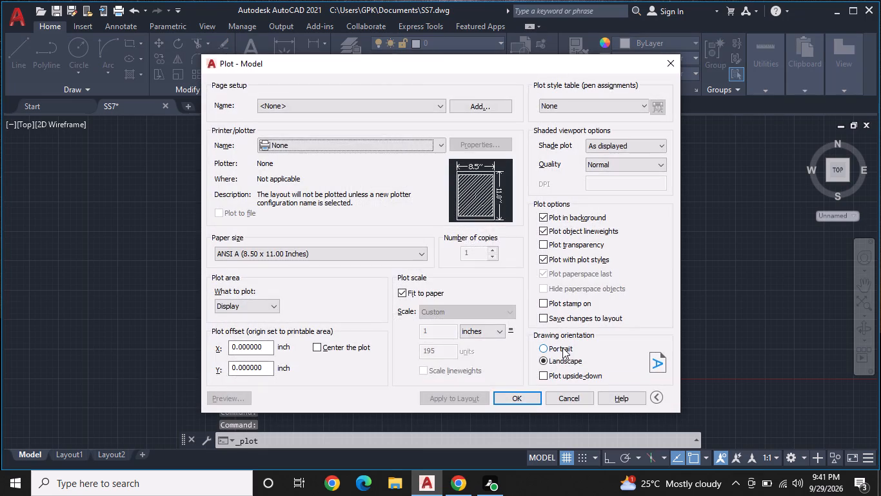
pyautogui.click(374, 147)
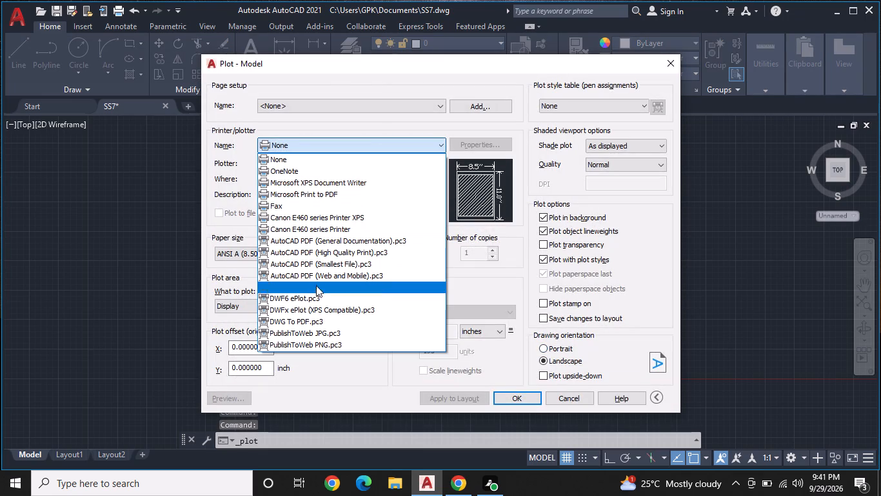
pyautogui.click(321, 320)
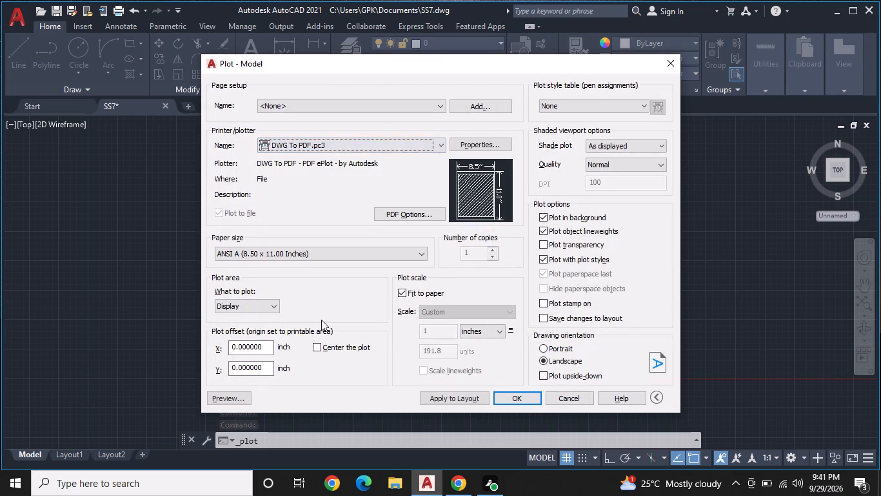
pyautogui.click(322, 253)
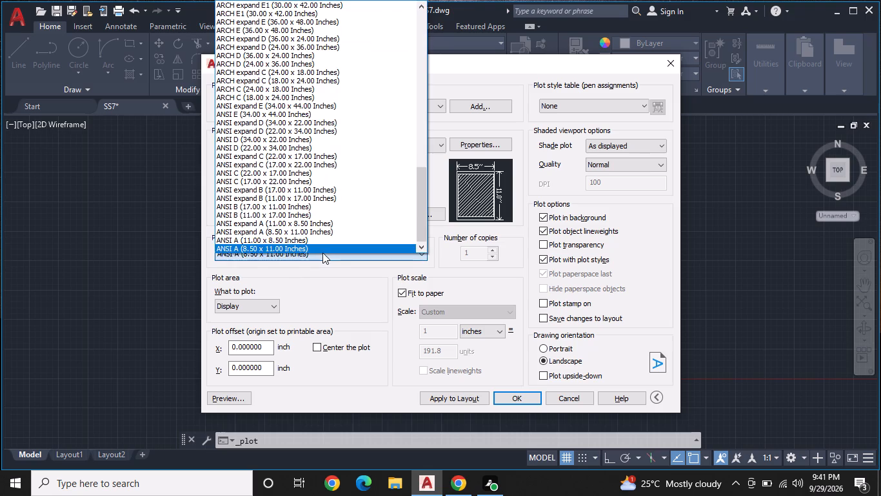
pyautogui.scroll(2, 317, 163)
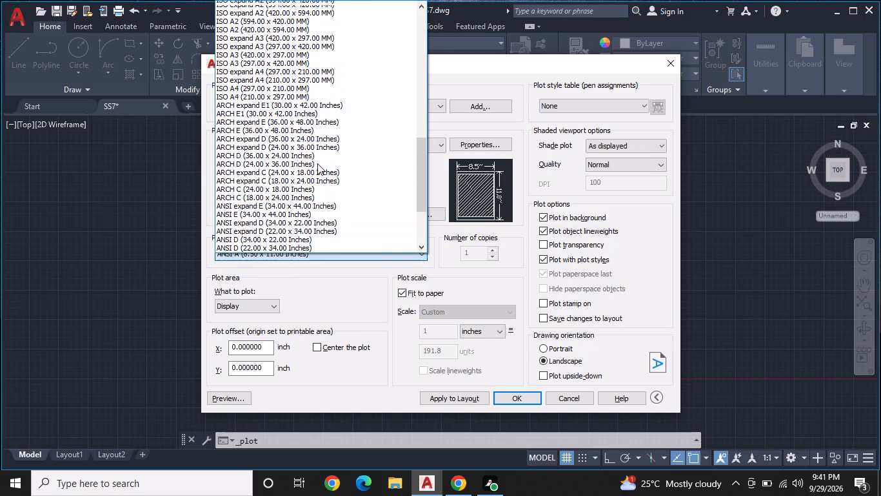
pyautogui.scroll(1, 317, 163)
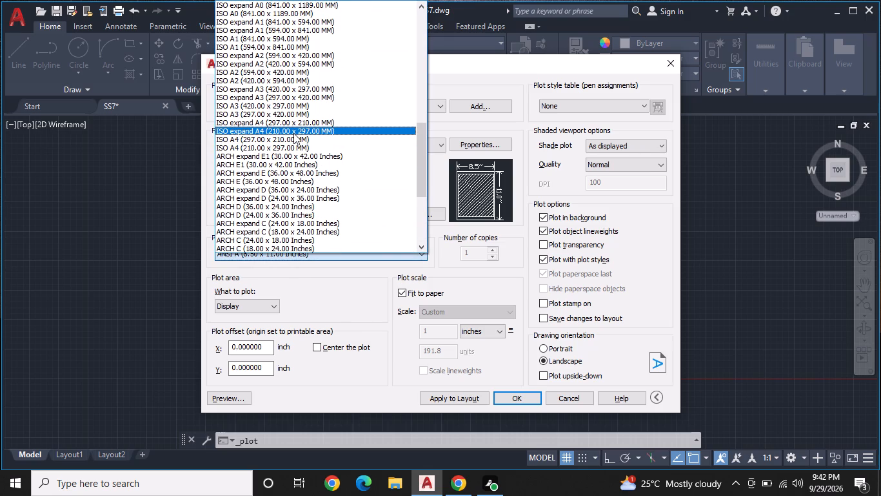
pyautogui.scroll(1, 293, 133)
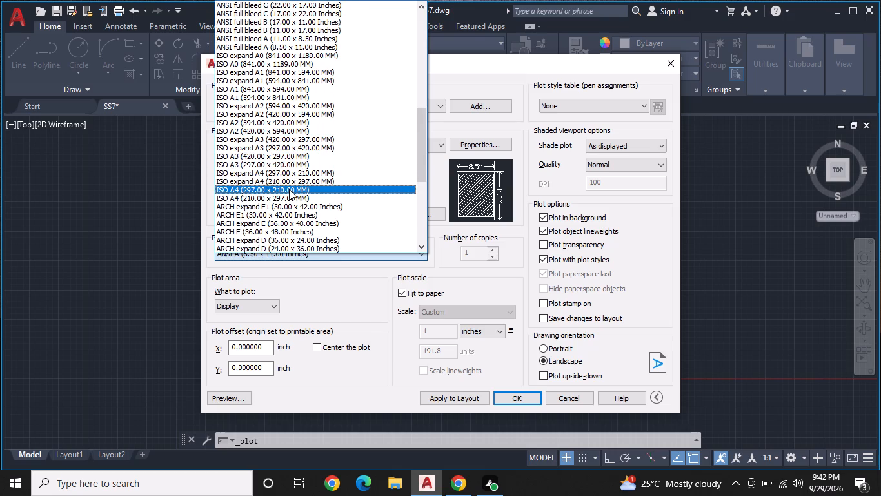
pyautogui.scroll(1, 288, 180)
pyautogui.scroll(-4, 288, 180)
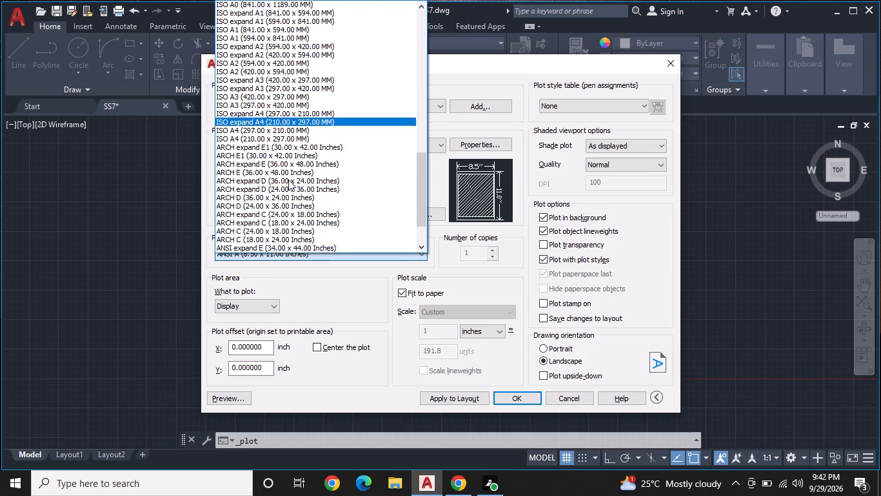
pyautogui.scroll(-7, 288, 180)
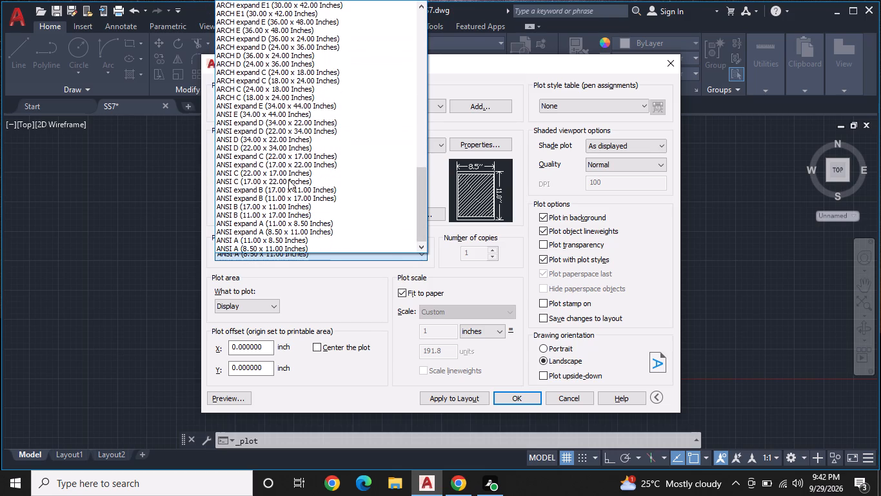
pyautogui.scroll(-7, 288, 180)
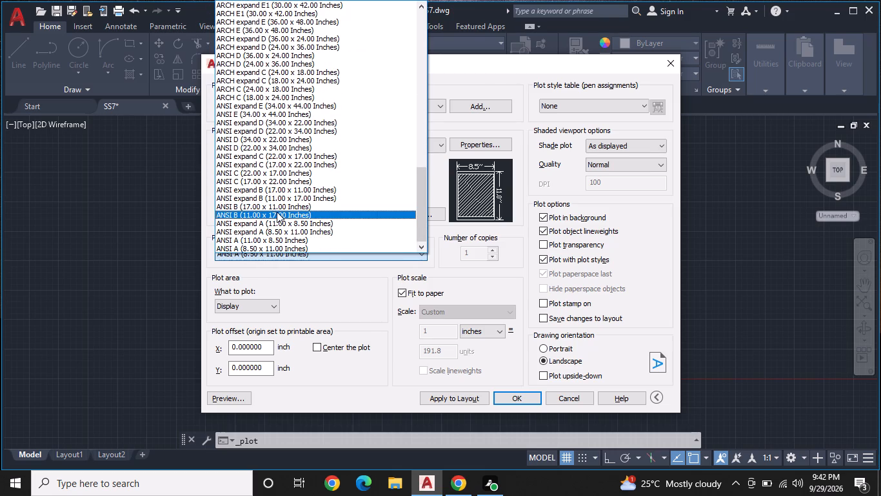
pyautogui.scroll(1, 277, 212)
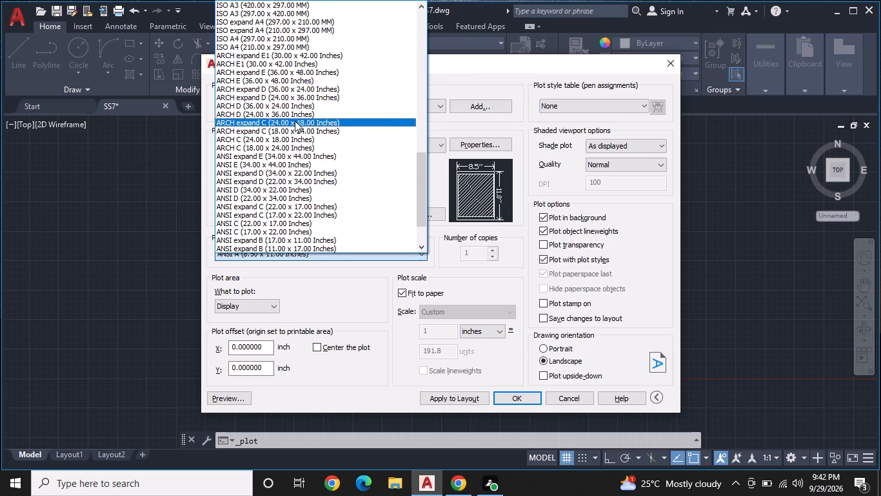
pyautogui.scroll(1, 295, 121)
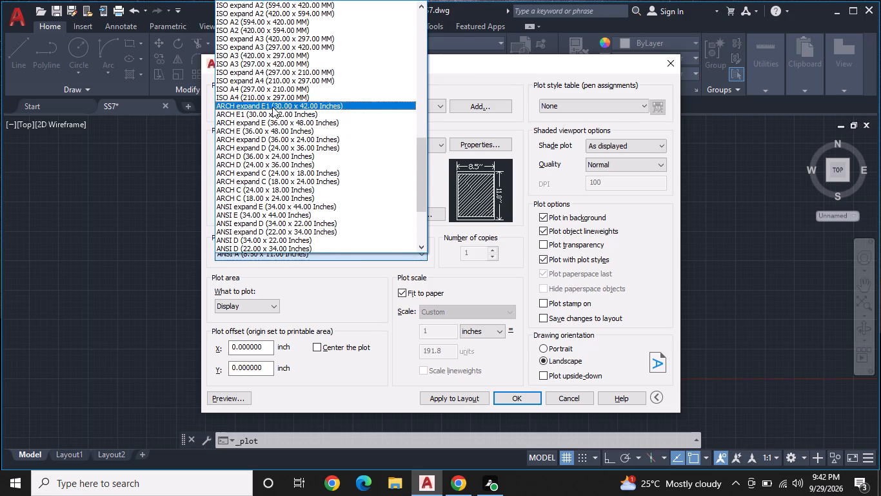
pyautogui.click(272, 74)
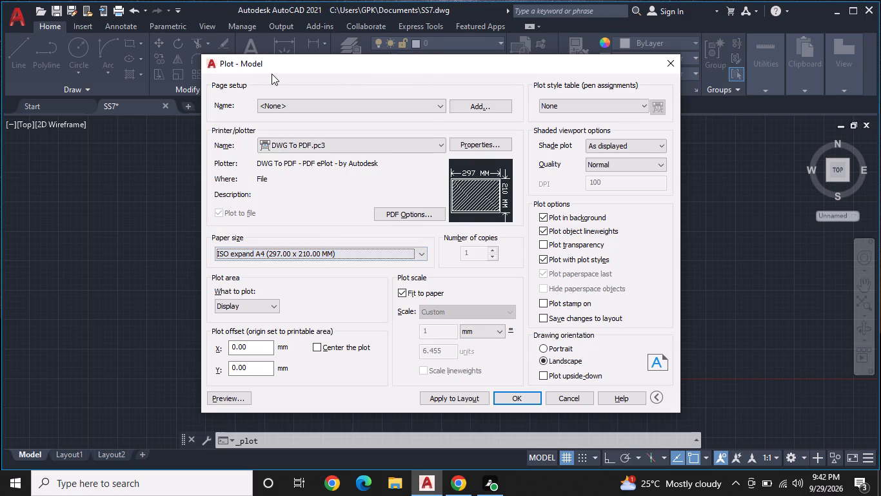
# Set the plot area to a window enclosing the whole floor plan and centre the plot on the sheet.
pyautogui.click(275, 305)
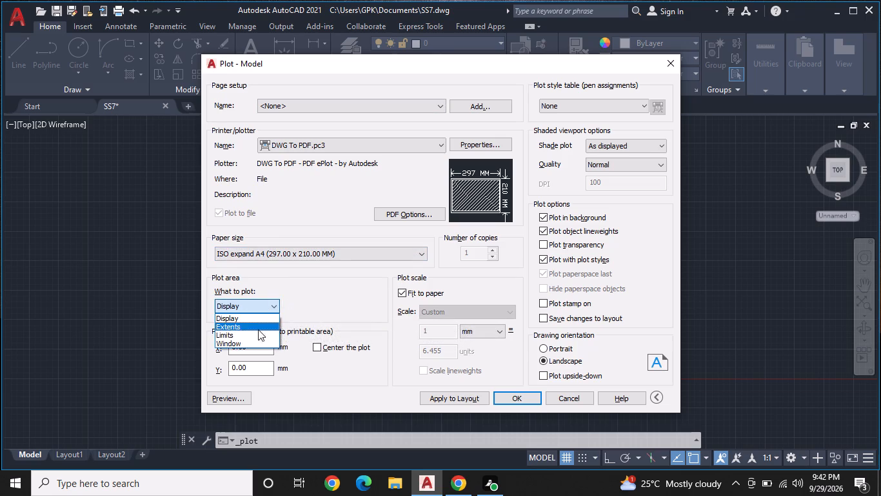
pyautogui.click(253, 346)
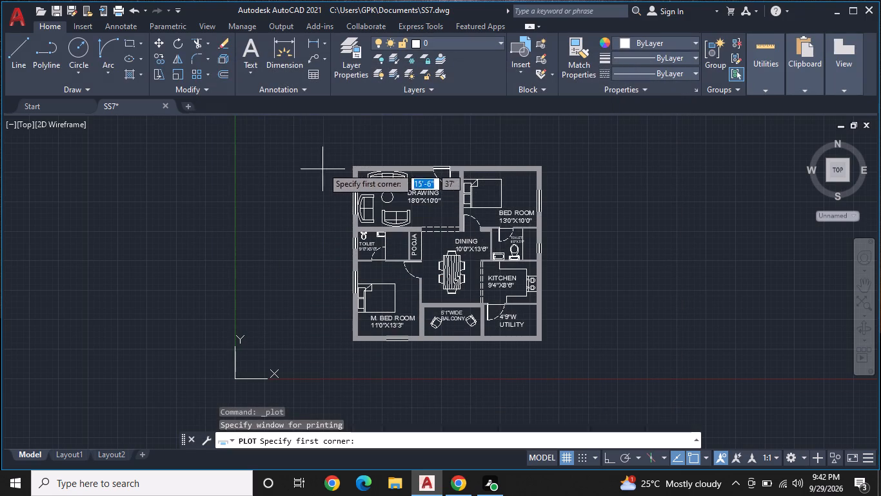
pyautogui.click(330, 153)
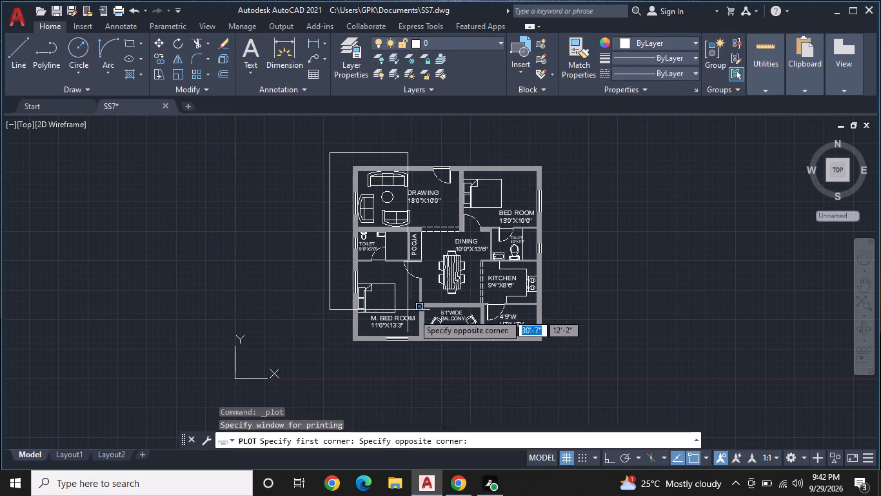
pyautogui.click(563, 357)
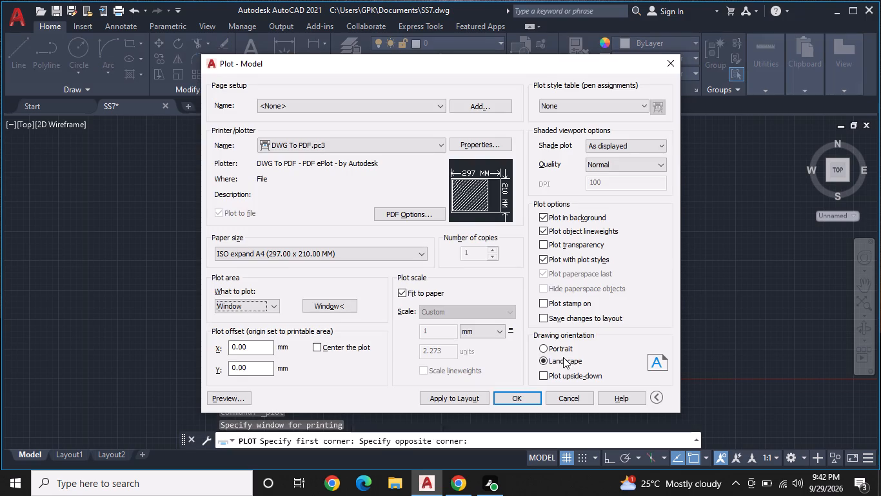
pyautogui.click(316, 346)
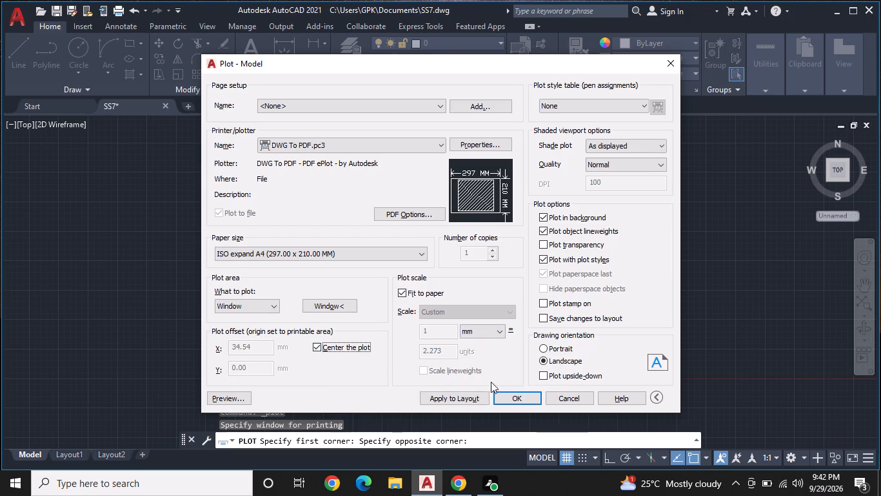
# Preview the plot, close the preview and plot to SS7-Model.pdf in the Documents folder.
pyautogui.scroll(-1, 507, 392)
pyautogui.click(230, 393)
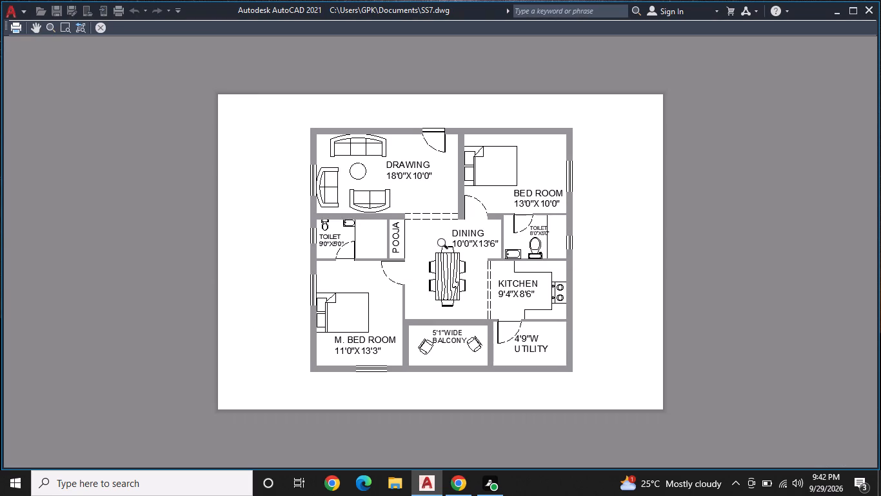
pyautogui.click(98, 28)
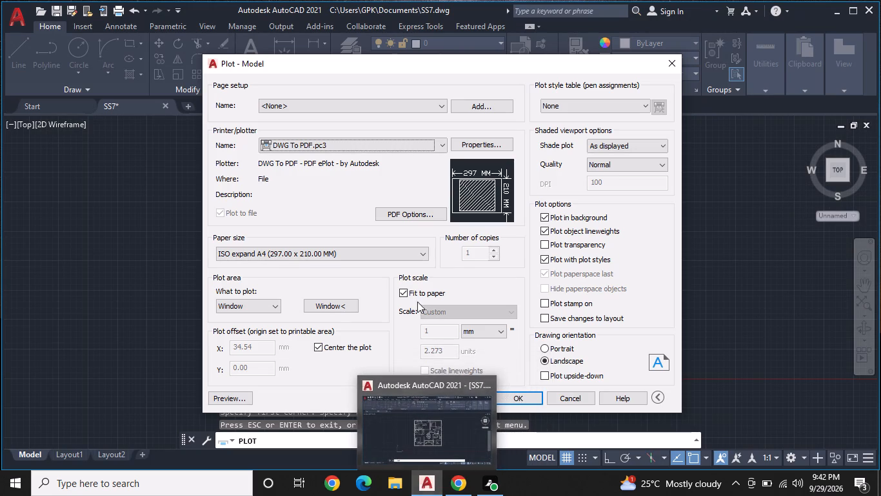
pyautogui.click(514, 400)
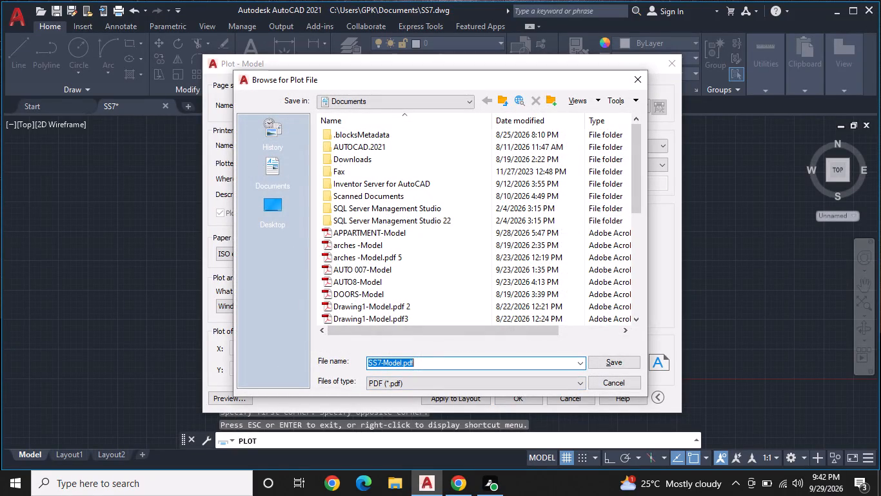
pyautogui.click(526, 367)
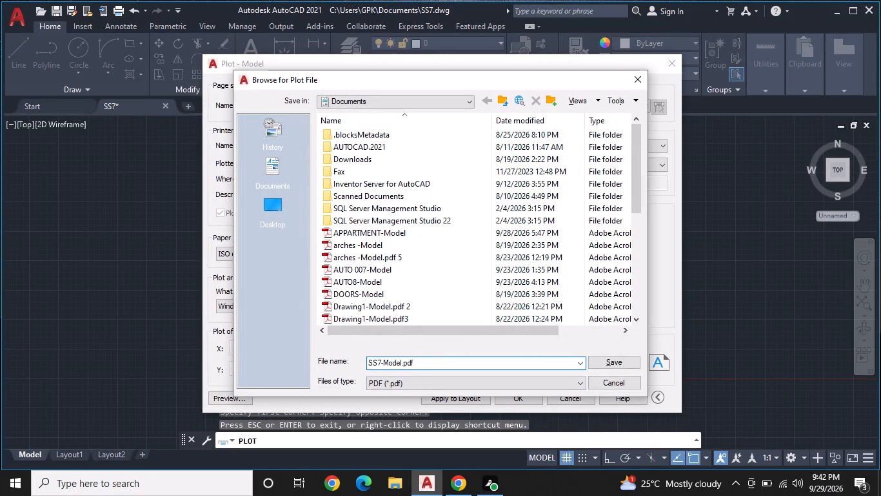
pyautogui.click(597, 365)
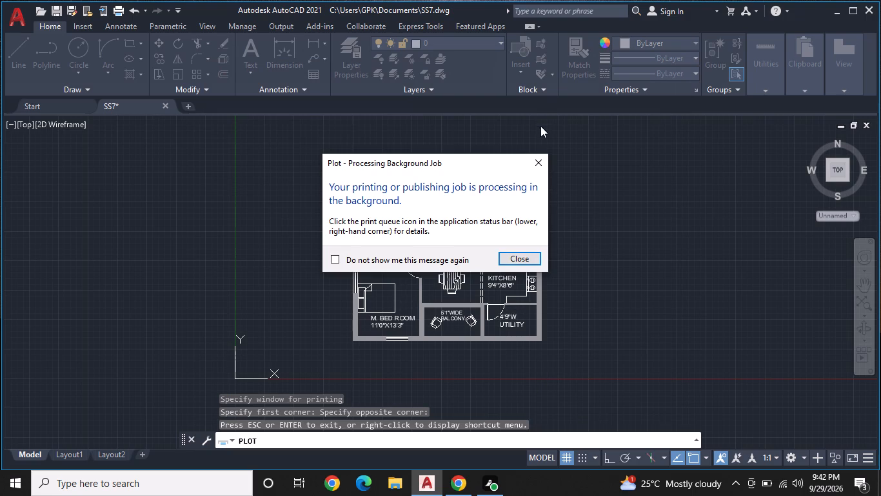
# Dismiss the message about the background plot job.
pyautogui.click(539, 158)
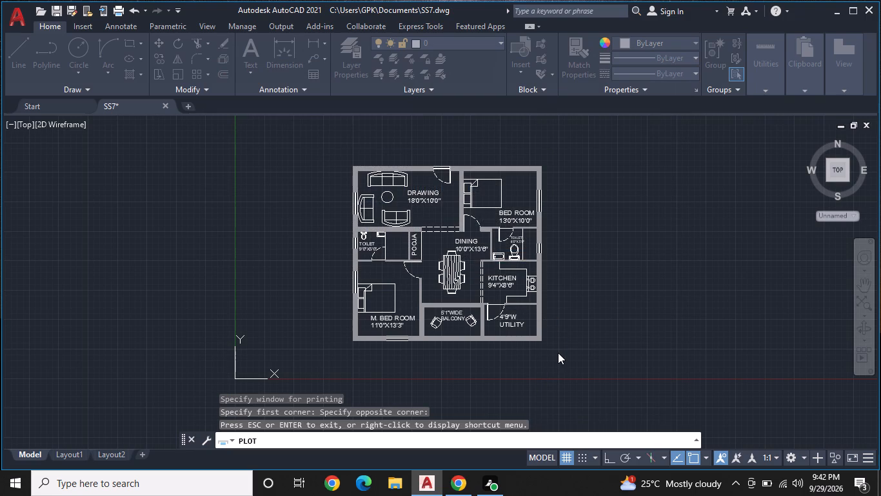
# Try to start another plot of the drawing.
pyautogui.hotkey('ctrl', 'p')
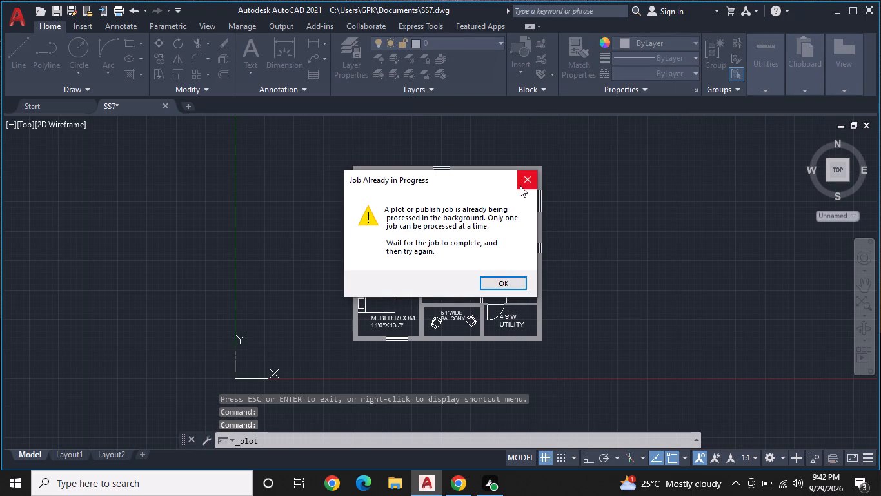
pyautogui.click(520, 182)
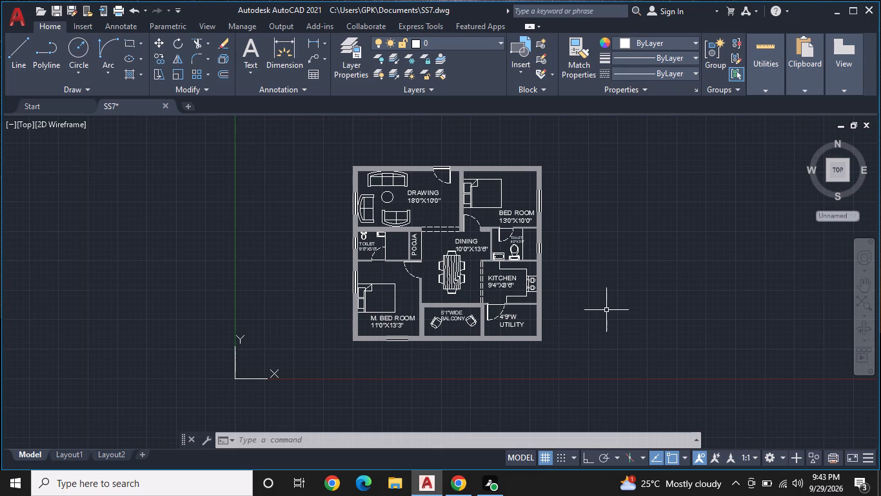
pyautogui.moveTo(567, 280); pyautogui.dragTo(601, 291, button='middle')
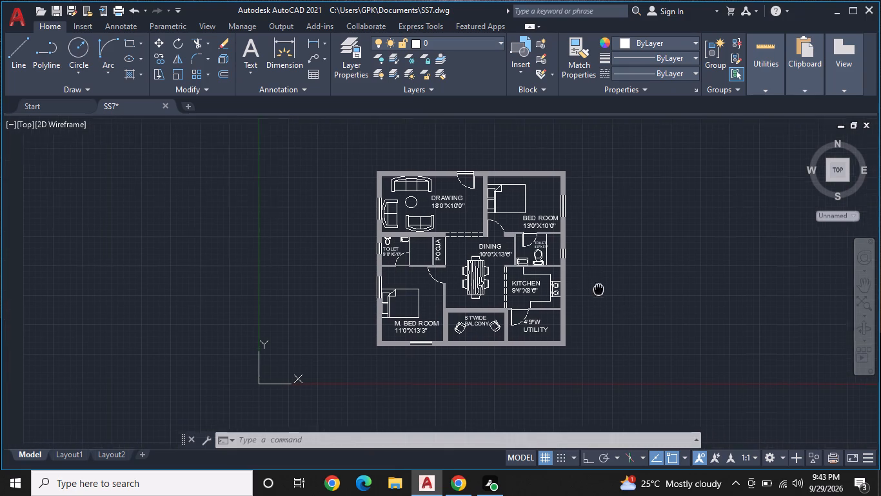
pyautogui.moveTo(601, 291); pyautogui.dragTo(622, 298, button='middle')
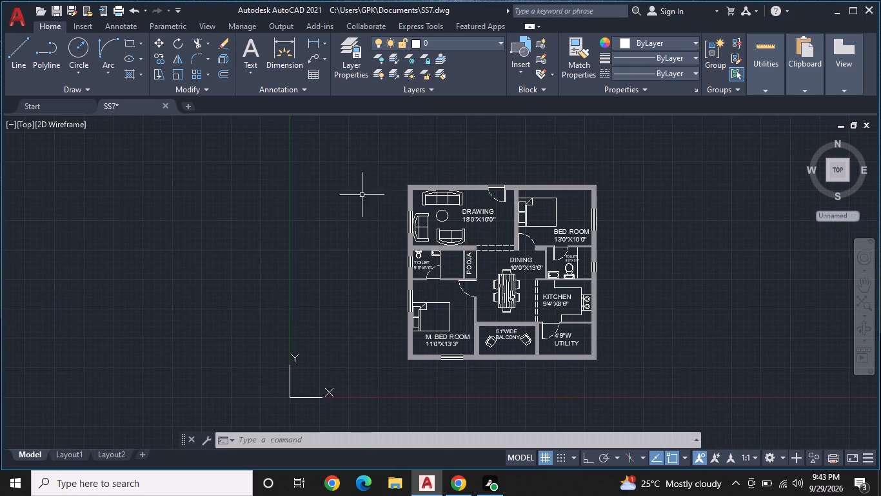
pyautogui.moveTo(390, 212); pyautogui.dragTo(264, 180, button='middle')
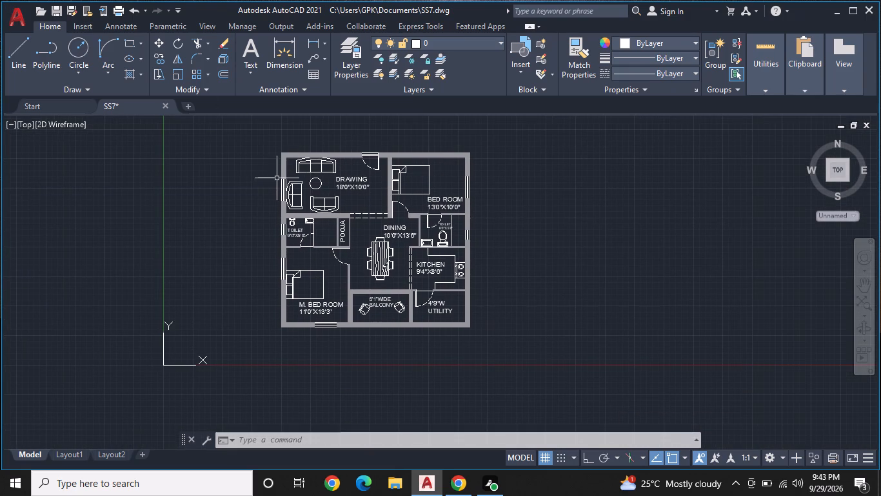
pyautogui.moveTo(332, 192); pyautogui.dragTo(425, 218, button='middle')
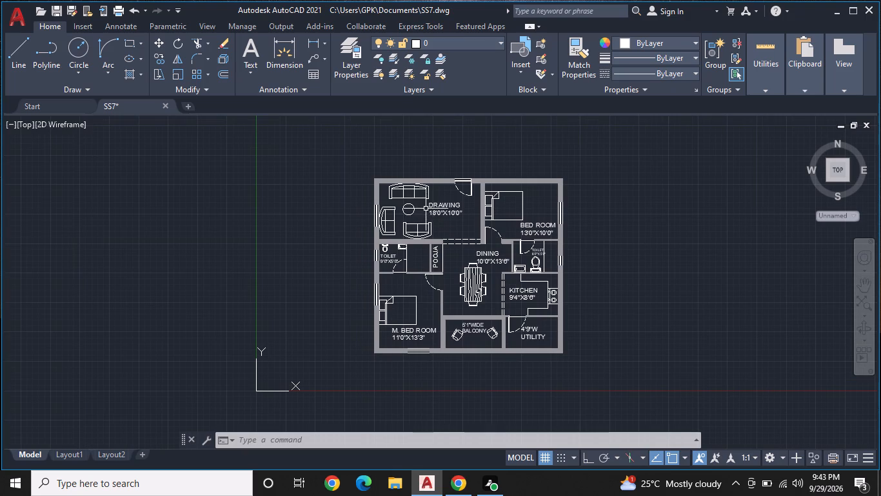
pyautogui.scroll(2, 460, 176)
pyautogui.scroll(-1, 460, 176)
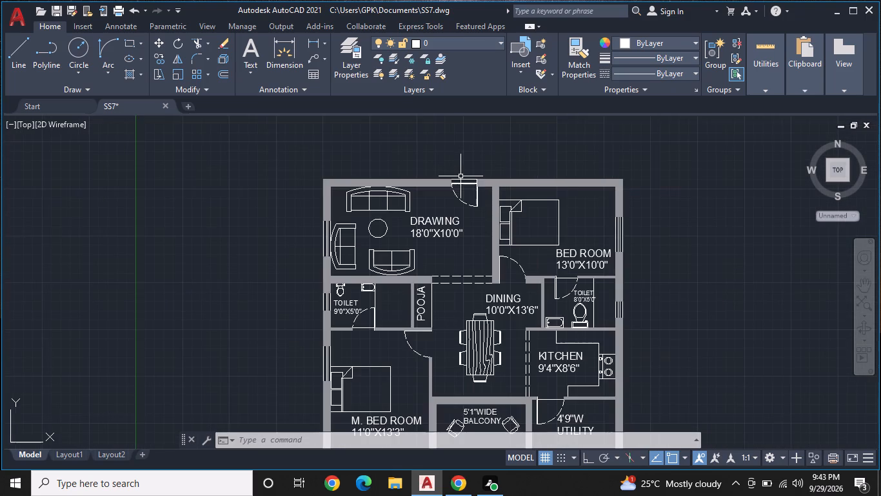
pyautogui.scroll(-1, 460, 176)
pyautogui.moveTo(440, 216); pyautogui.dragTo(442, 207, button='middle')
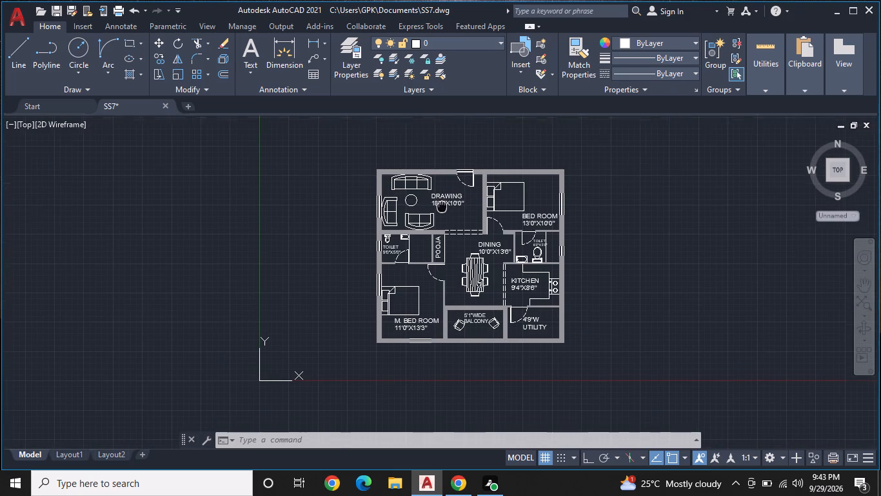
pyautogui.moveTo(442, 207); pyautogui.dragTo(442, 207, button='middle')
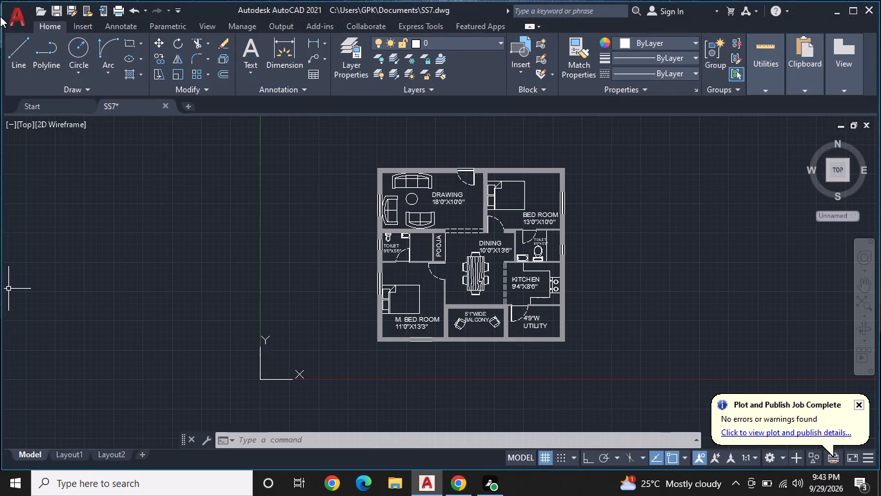
# Dismiss the plot and publish job notification.
pyautogui.click(856, 403)
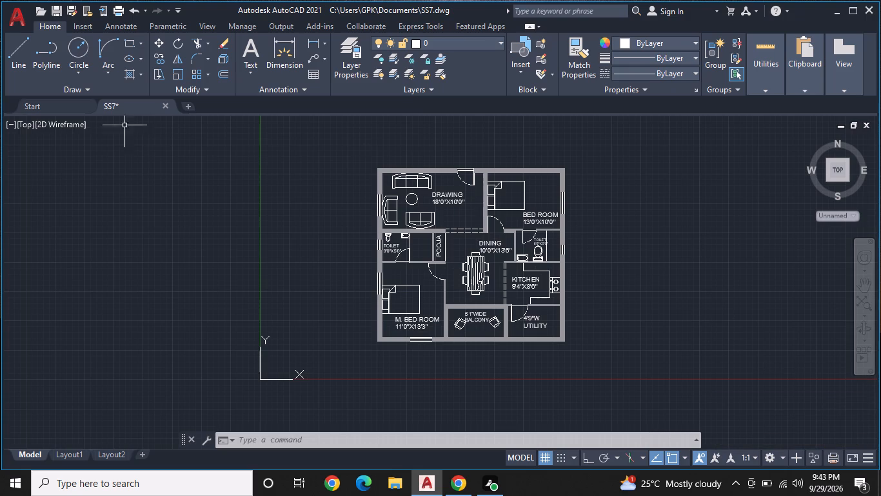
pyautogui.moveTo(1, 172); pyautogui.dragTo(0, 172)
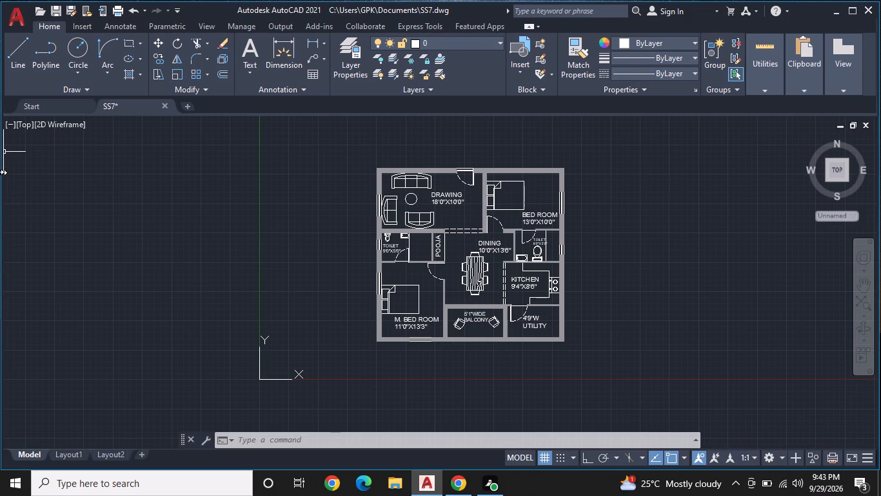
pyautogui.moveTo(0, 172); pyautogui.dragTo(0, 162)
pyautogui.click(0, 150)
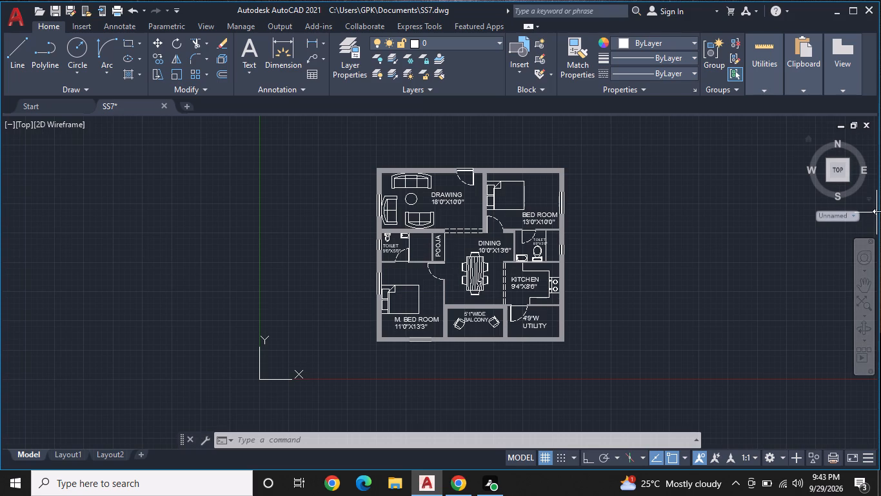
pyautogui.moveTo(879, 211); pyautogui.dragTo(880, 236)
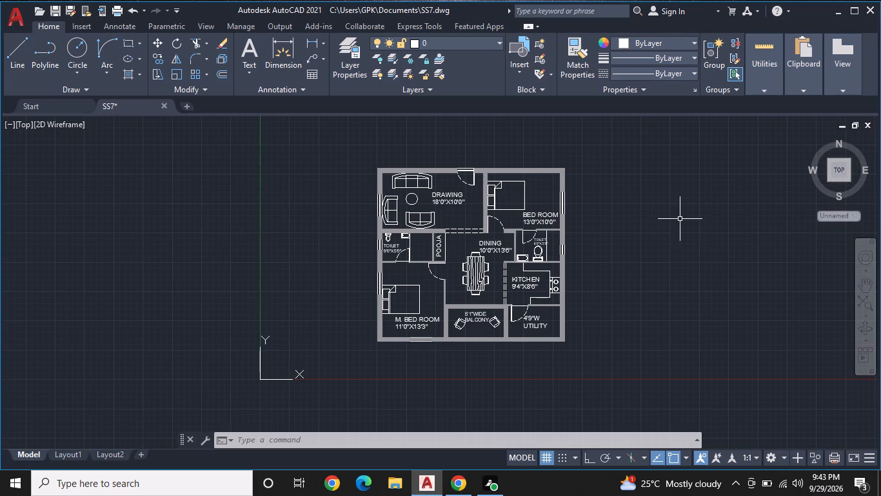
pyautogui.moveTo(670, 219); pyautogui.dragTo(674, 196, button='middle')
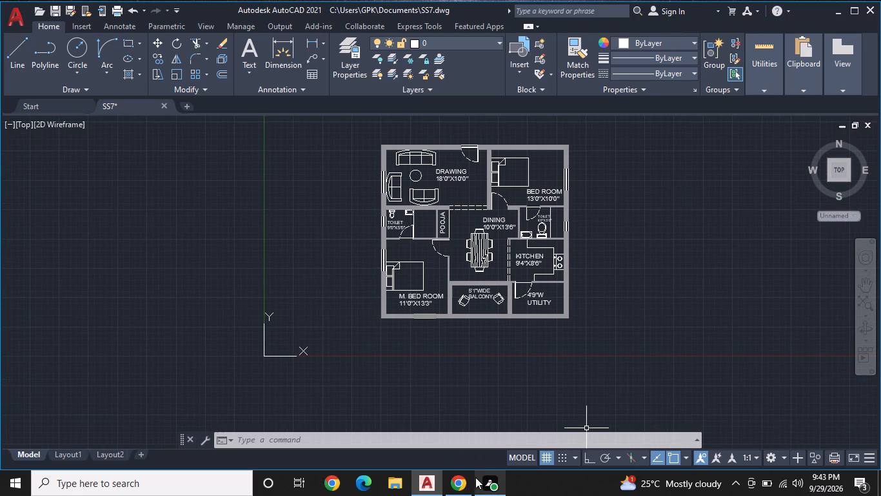